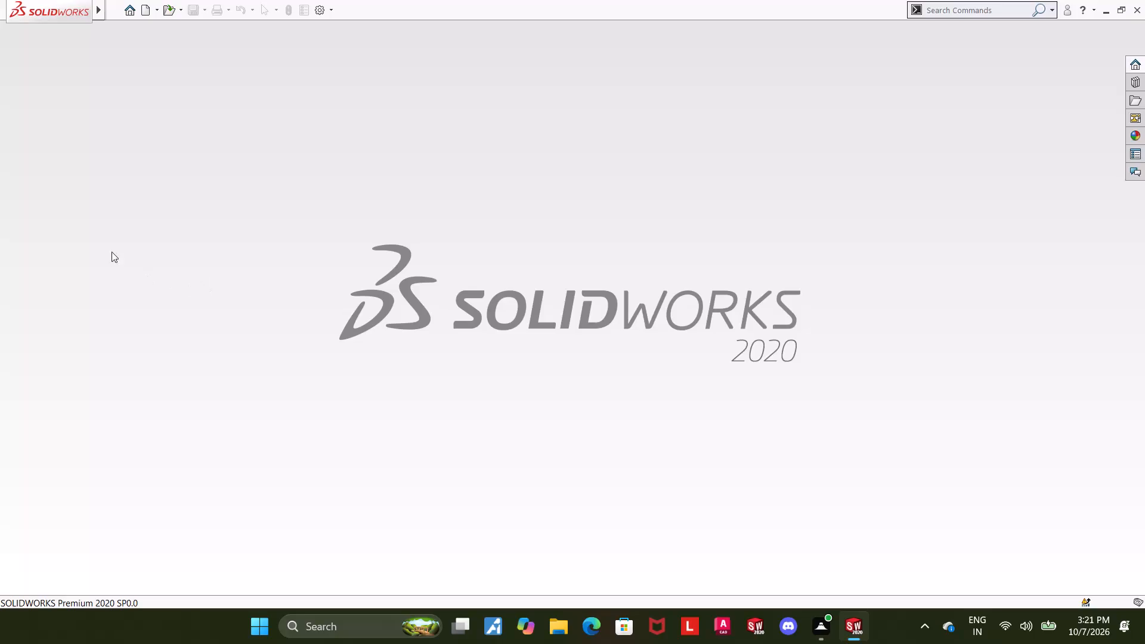
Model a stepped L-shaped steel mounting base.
Create a new part document.
click(143, 5)
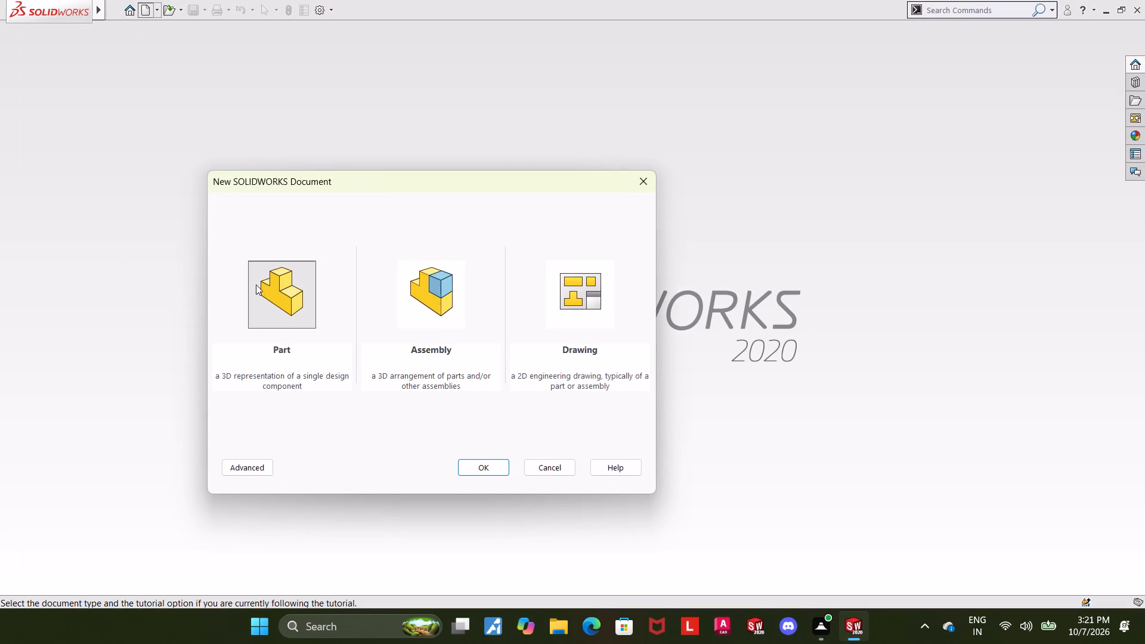
double_click(262, 313)
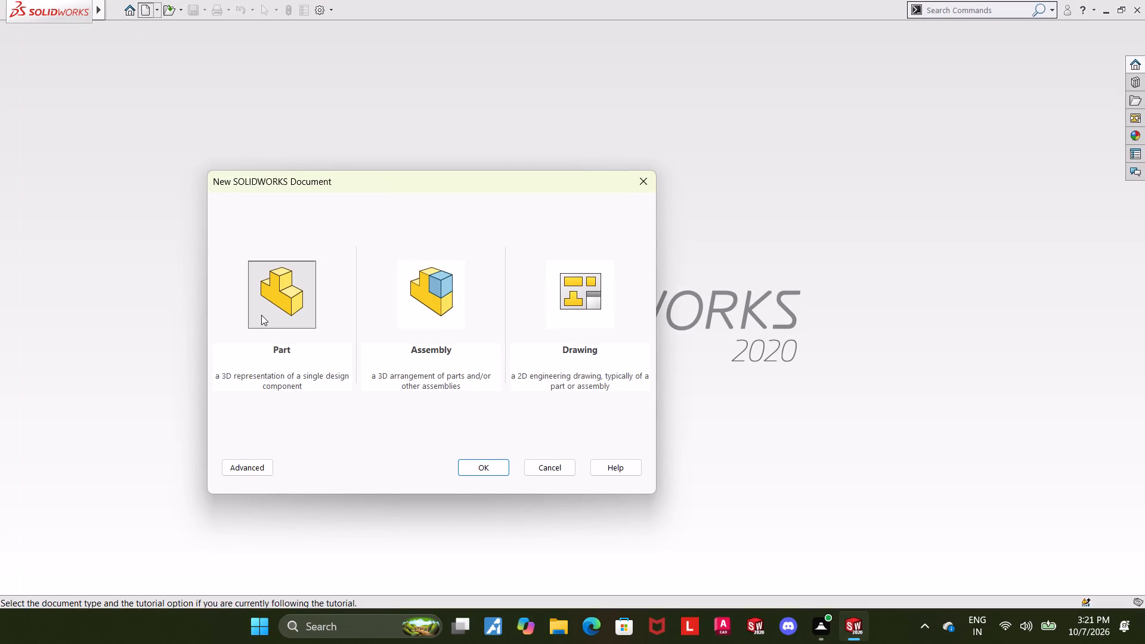
double_click(273, 306)
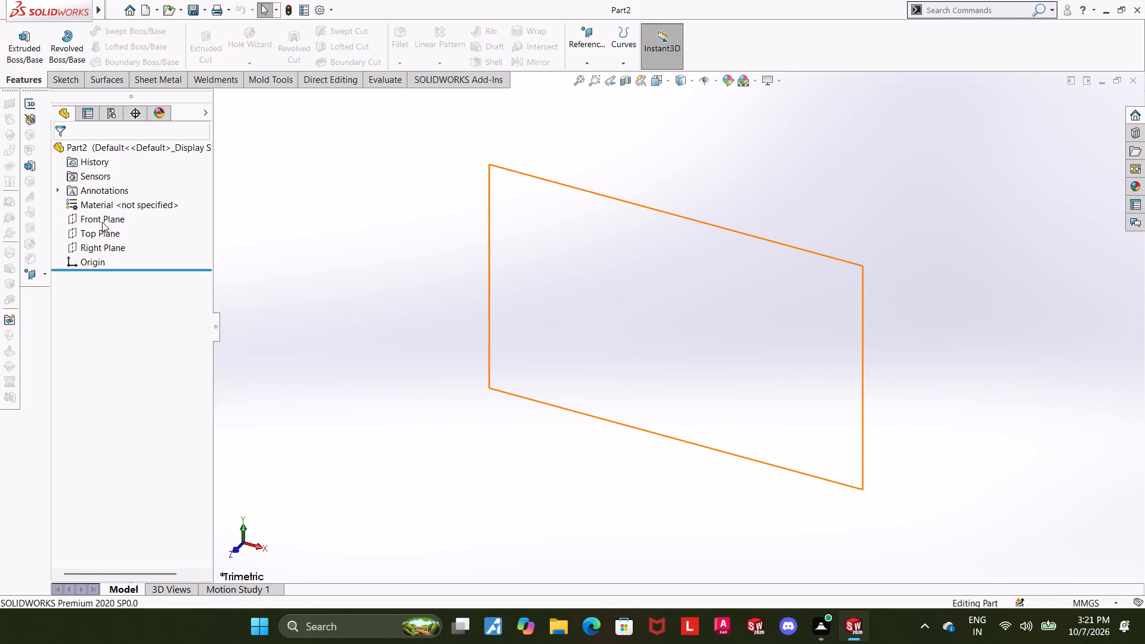
Sketch a center rectangle about 66 mm high on the Front Plane, centred on the origin.
click(102, 222)
click(108, 209)
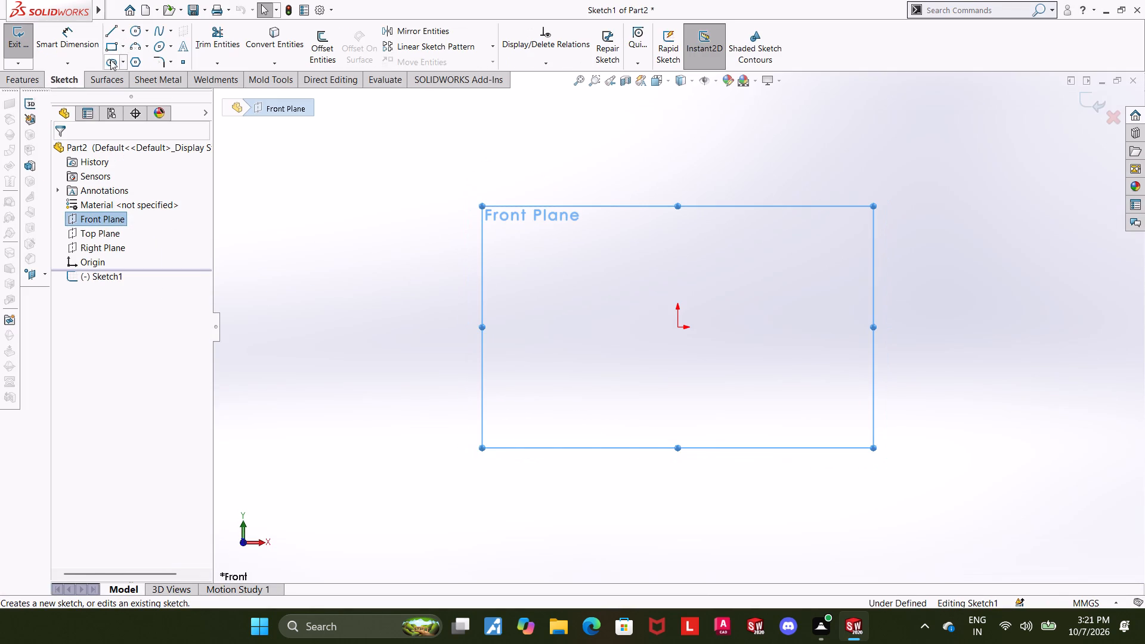
click(125, 47)
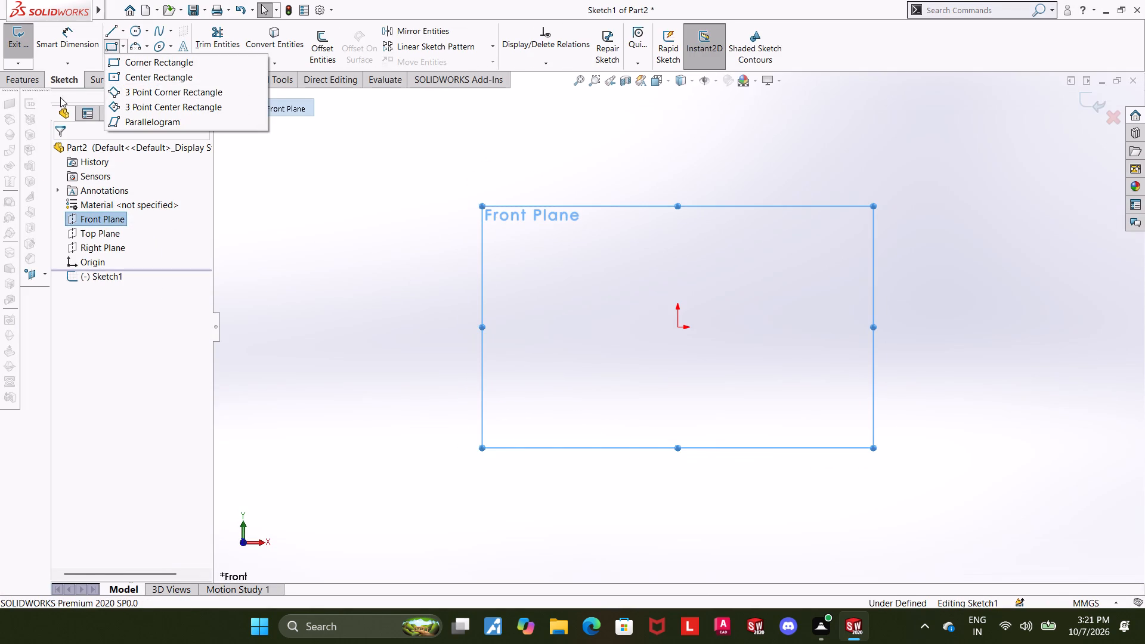
click(128, 78)
click(674, 328)
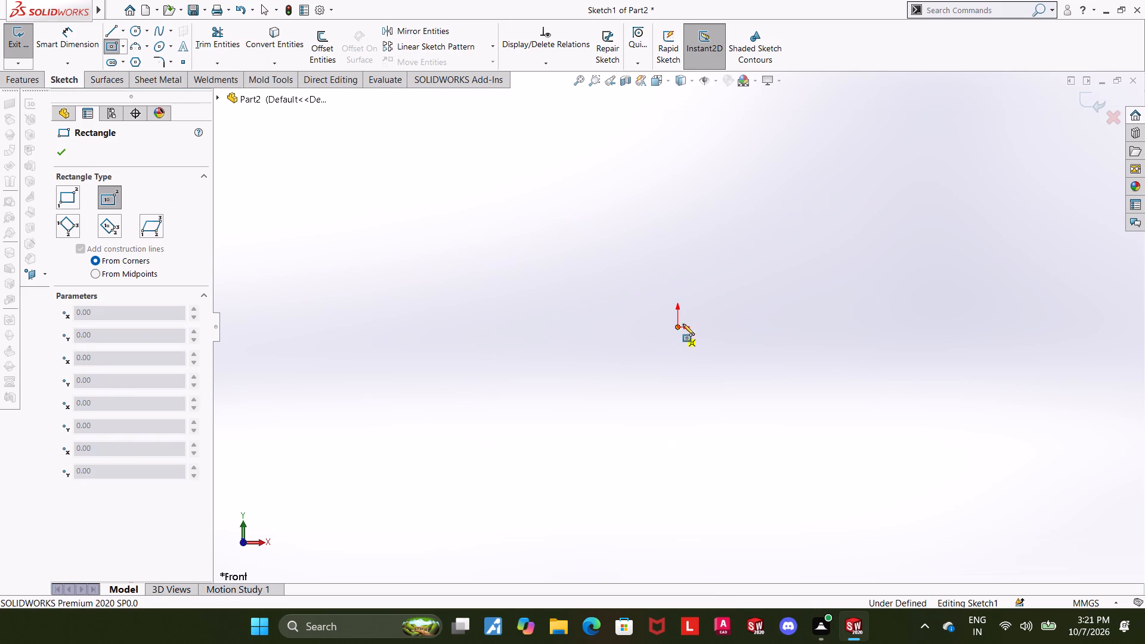
click(951, 198)
key(Escape)
key(Escape)
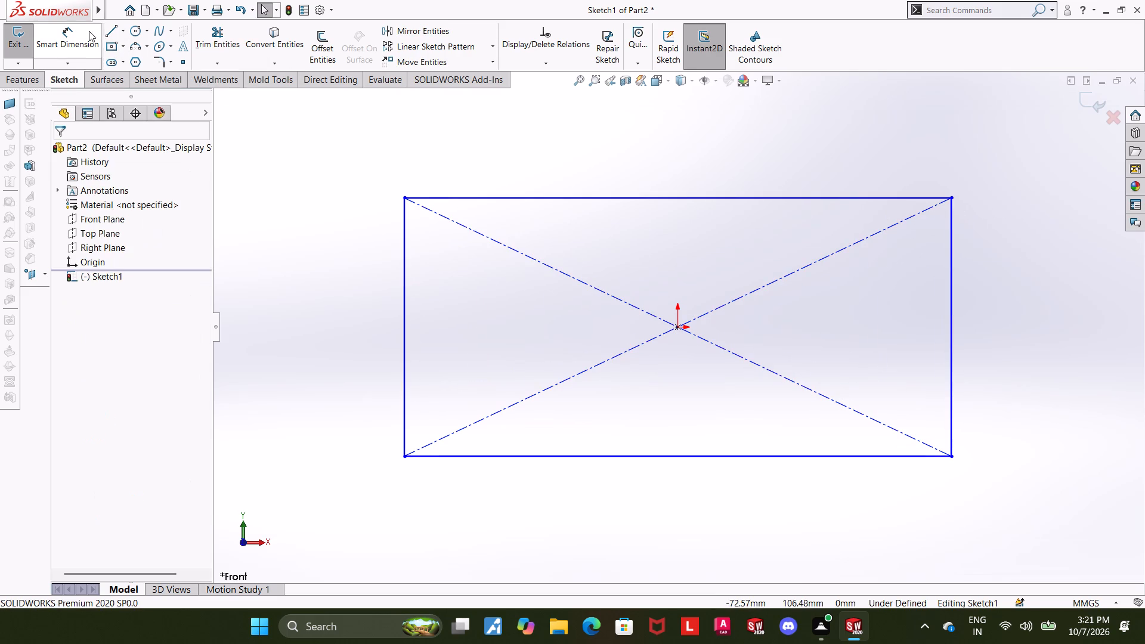
Dimension the rectangle's top edge to a width of 140 mm.
click(89, 31)
click(477, 200)
click(477, 173)
text(140)
key(Return)
key(Escape)
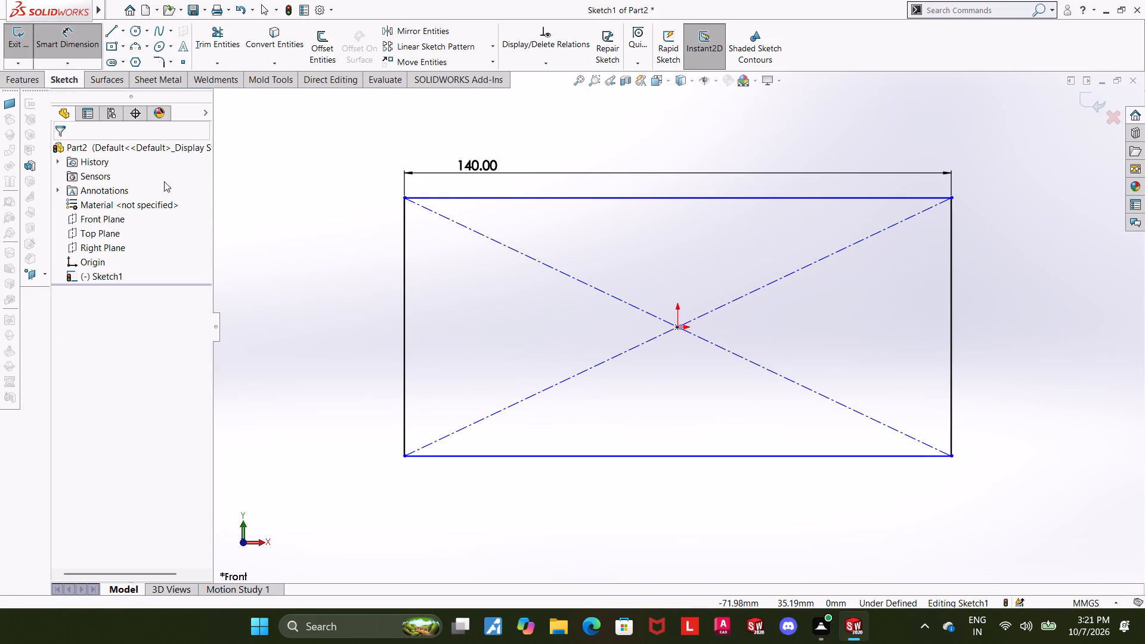
key(Escape)
Dimension the rectangle's left edge to a height of 76 mm.
click(62, 45)
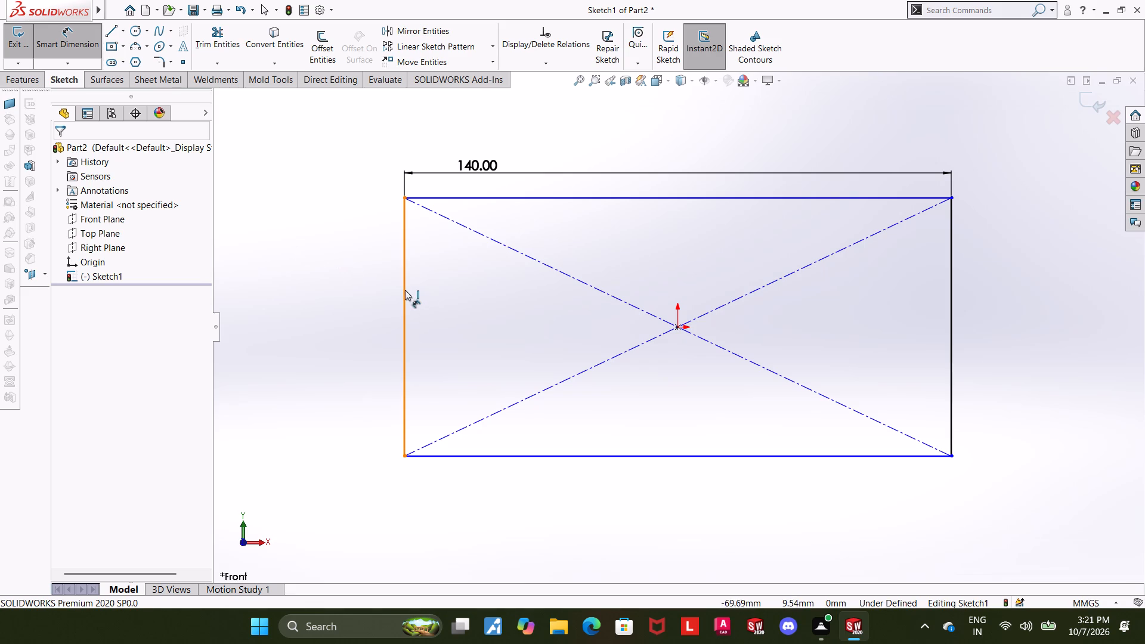
click(405, 290)
click(379, 289)
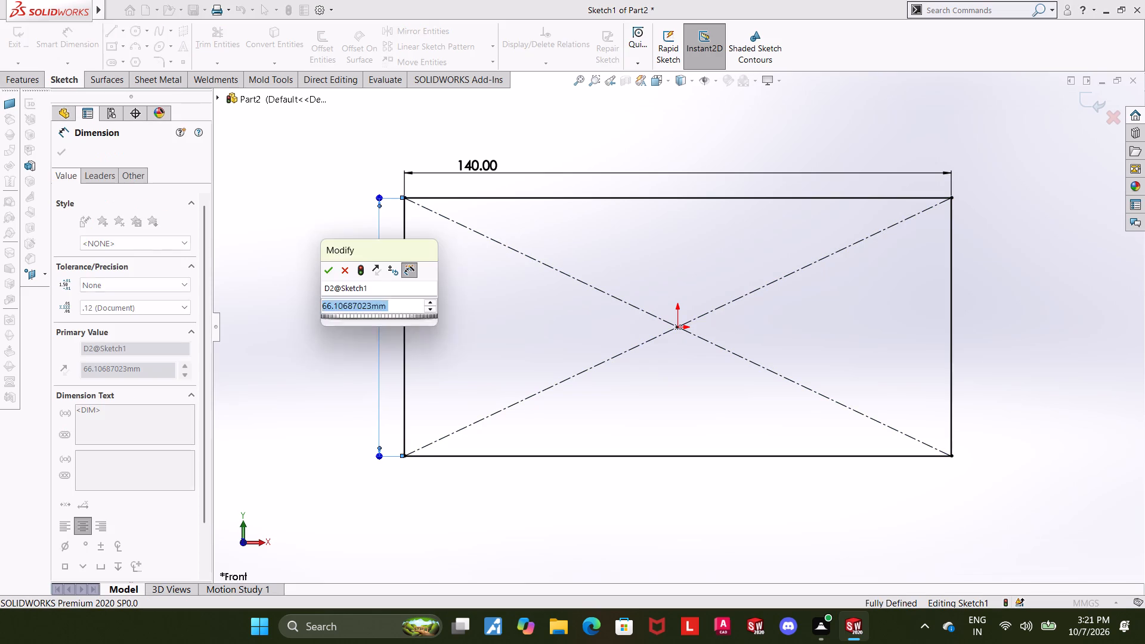
text(76)
key(Return)
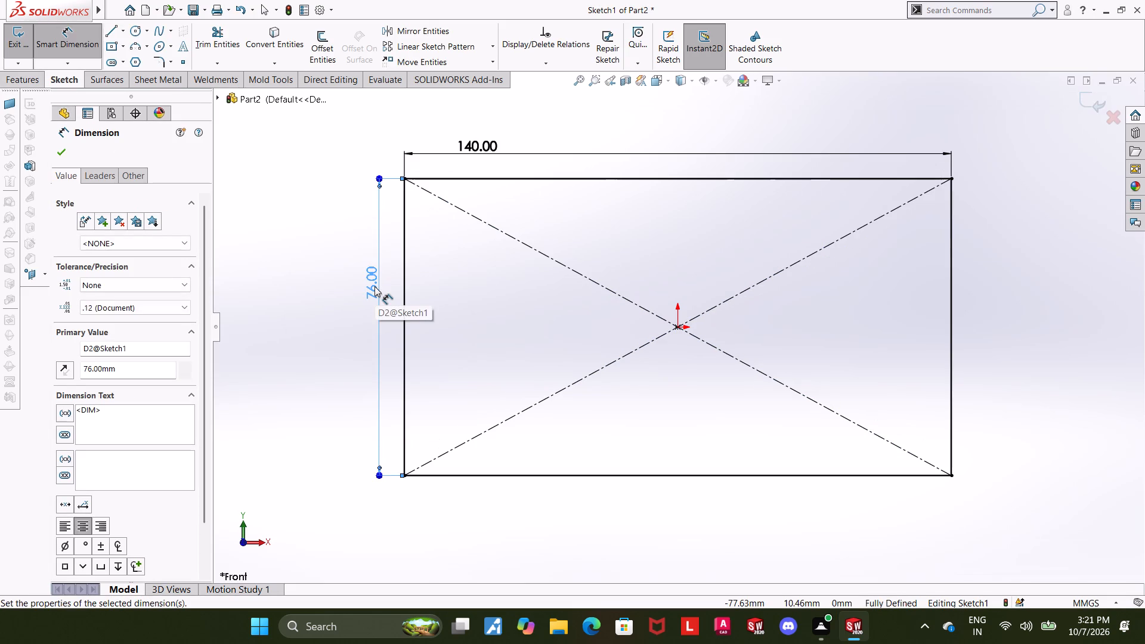
key(Escape)
key(Escape)
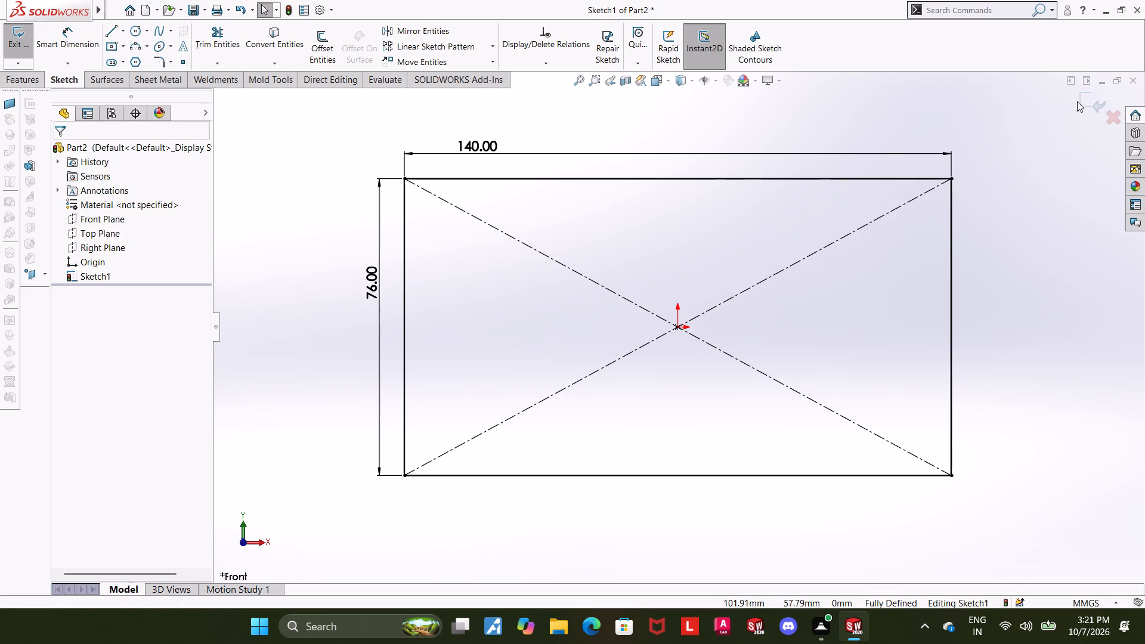
Exit the sketch and set up a Mid Plane boss extrusion of the rectangle with a depth of 50 mm.
click(1077, 101)
scroll(1054, 160, up, 4)
middle_drag(1022, 215, 975, 239)
scroll(975, 239, up, 1)
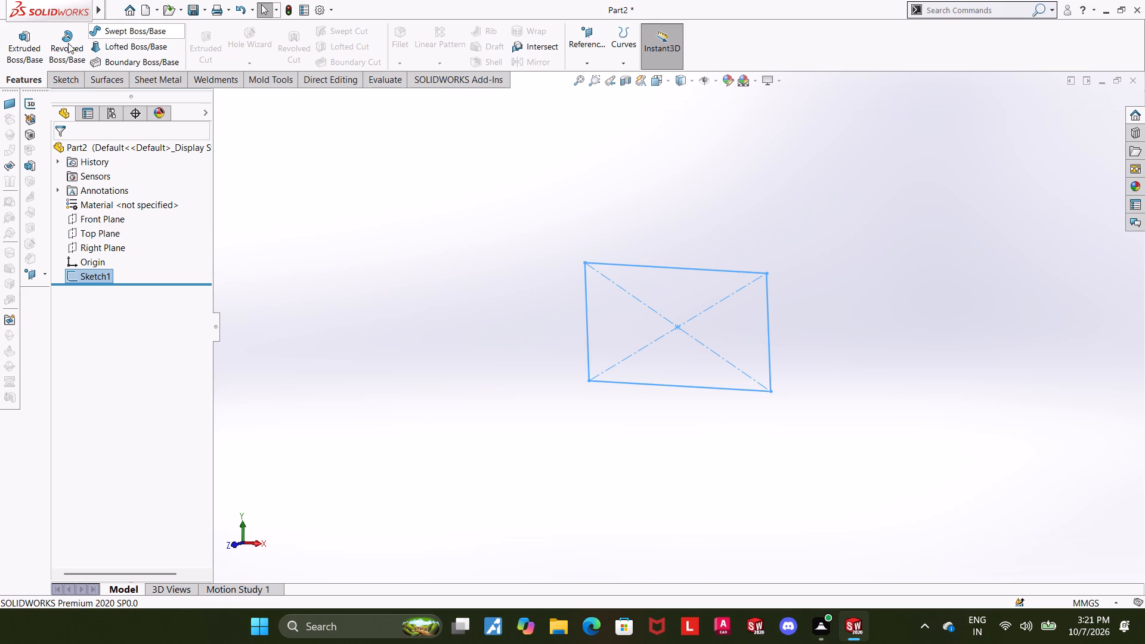
click(17, 39)
middle_drag(720, 186, 710, 188)
click(85, 235)
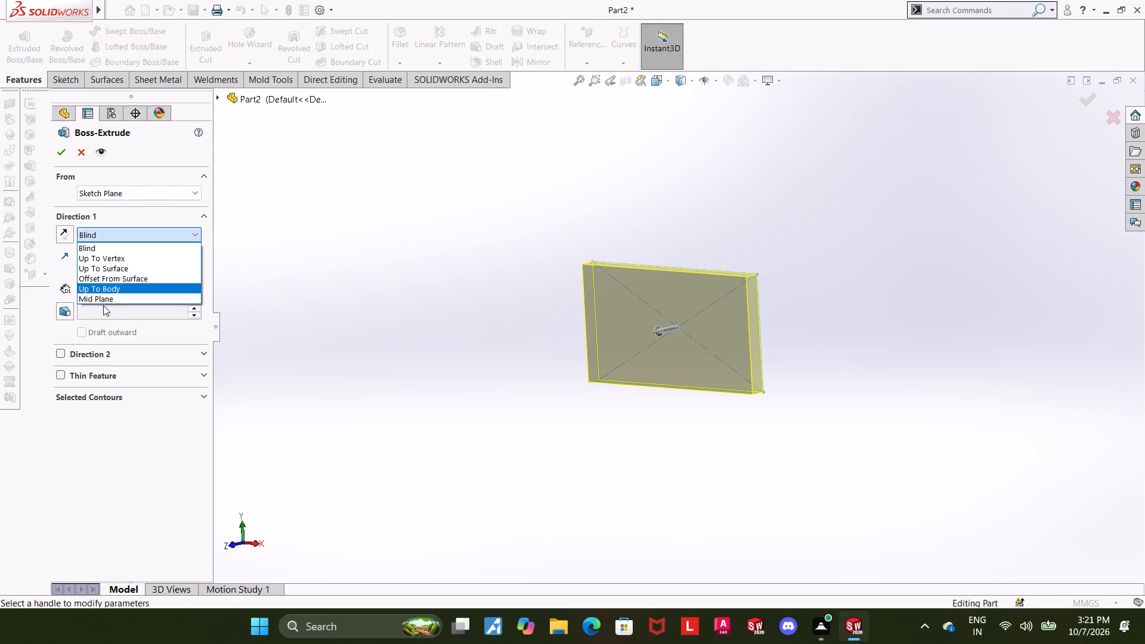
click(104, 295)
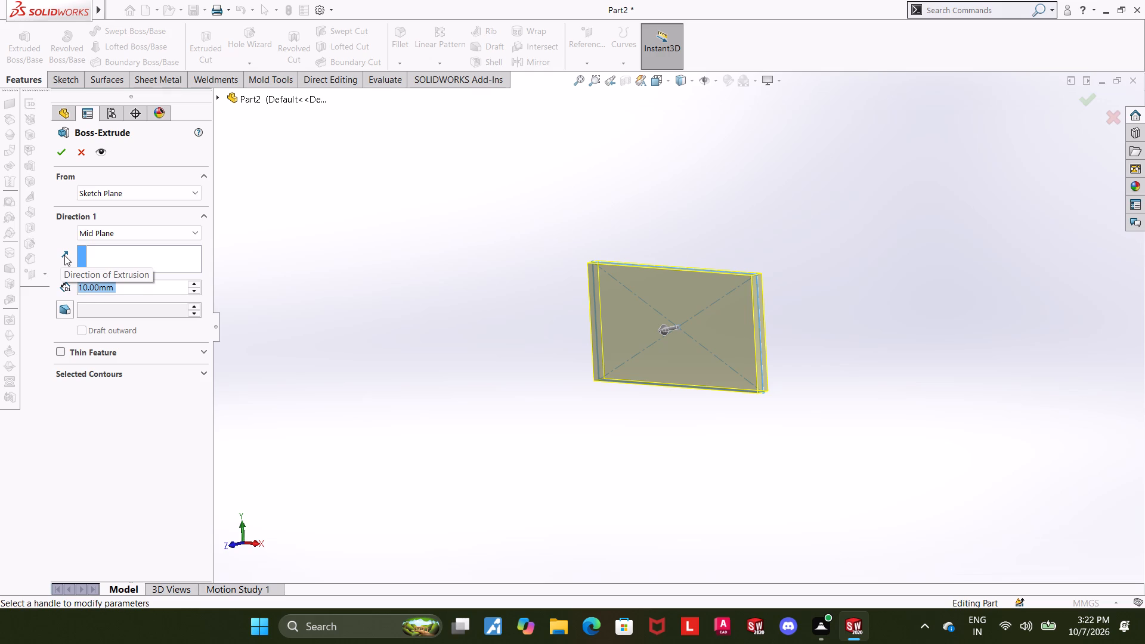
text(36)
text(+!4)
key(Return)
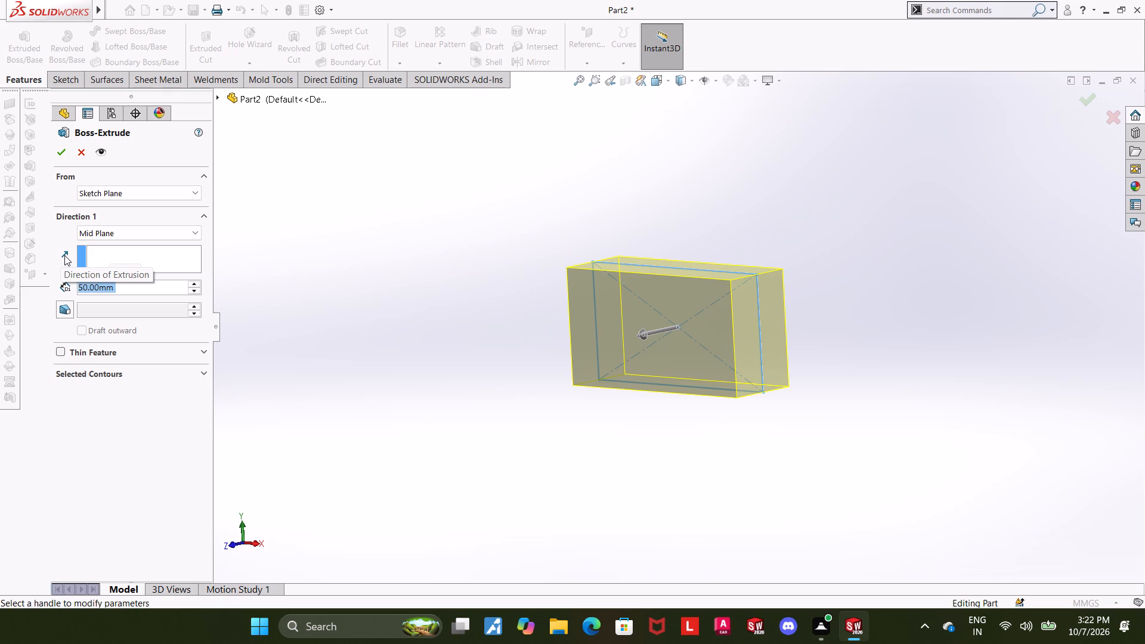
Set the extrusion depth to 56 mm and complete the Mid Plane boss.
click(166, 287)
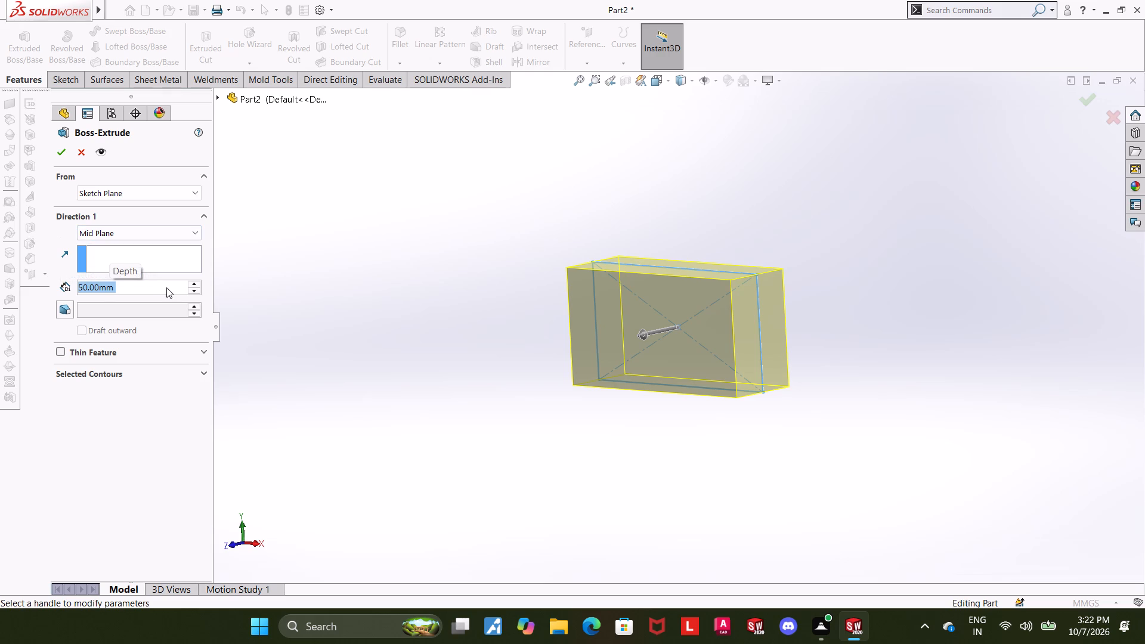
drag(166, 287, 0, 265)
key(3)
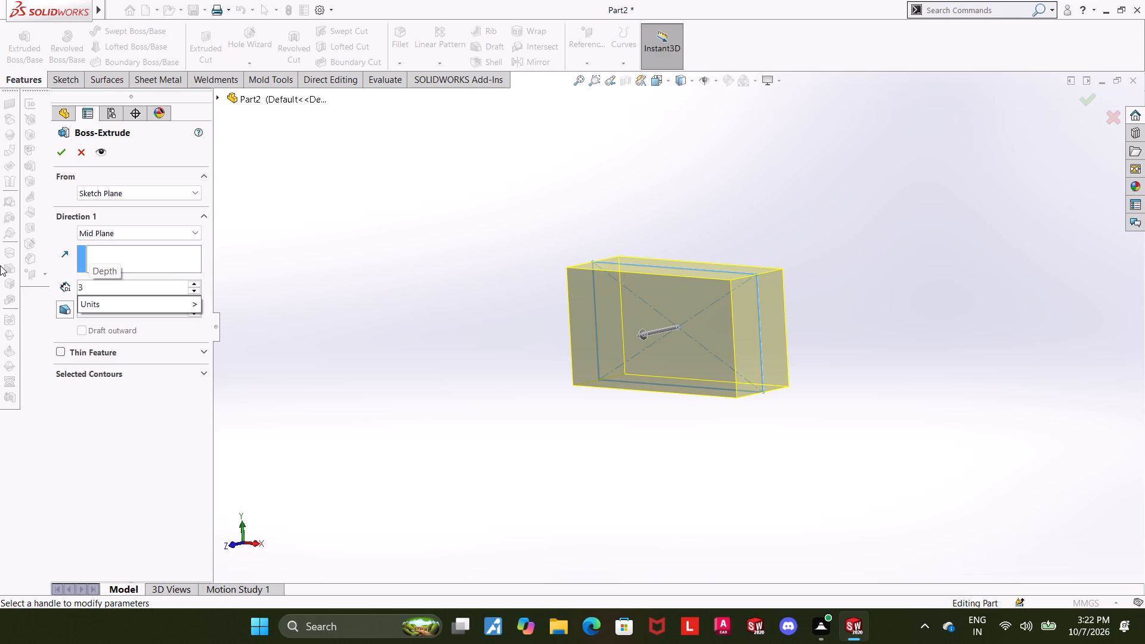
key(6)
text(+20)
key(Return)
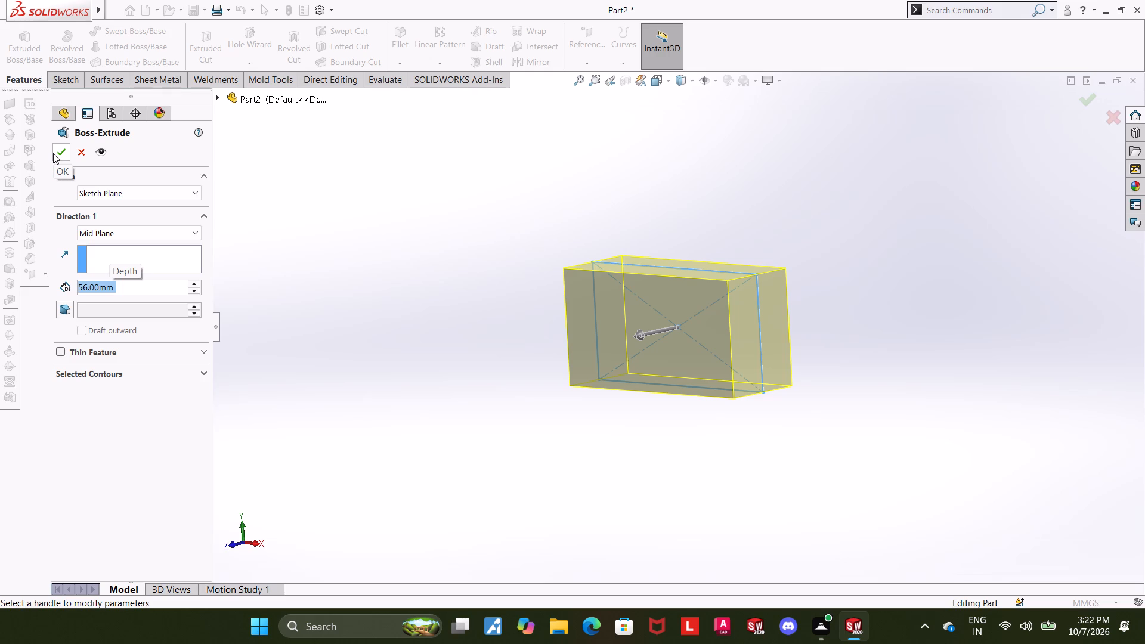
click(53, 153)
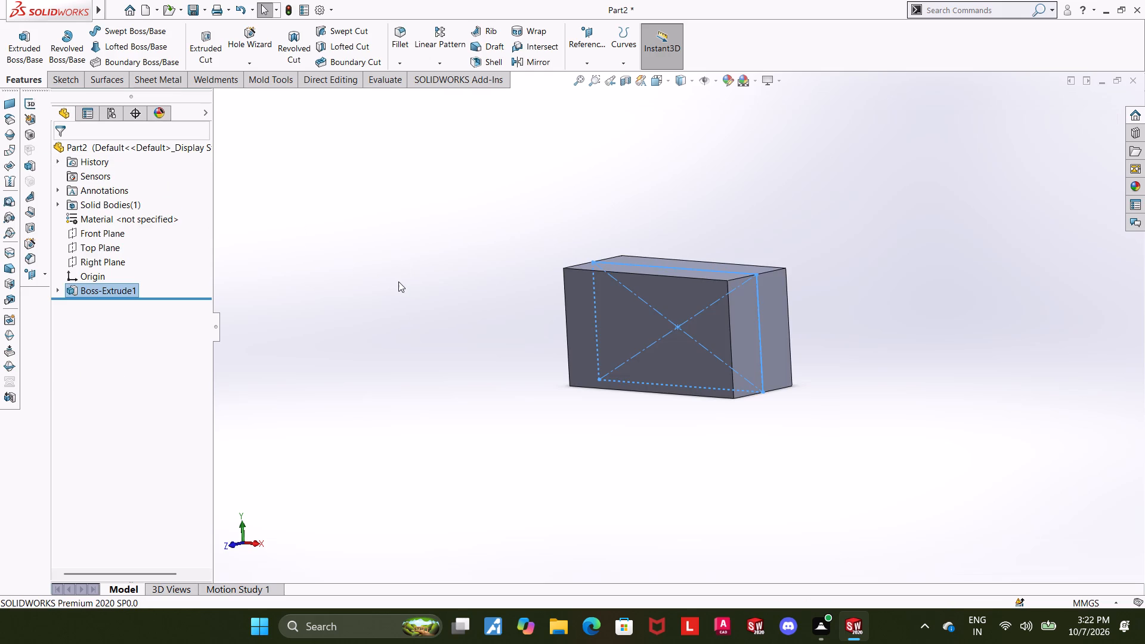
Sketch a closed stepped line profile on the block's front face, about 29 mm down its left side and 101 mm along its lower edge.
click(407, 321)
click(674, 333)
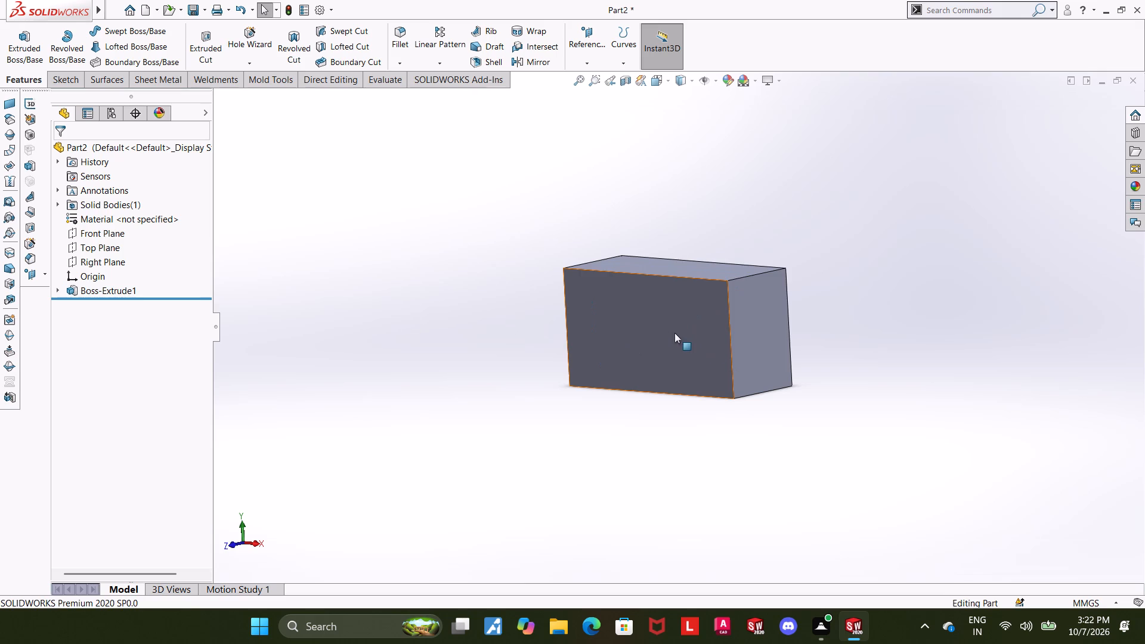
click(734, 295)
click(118, 307)
click(149, 294)
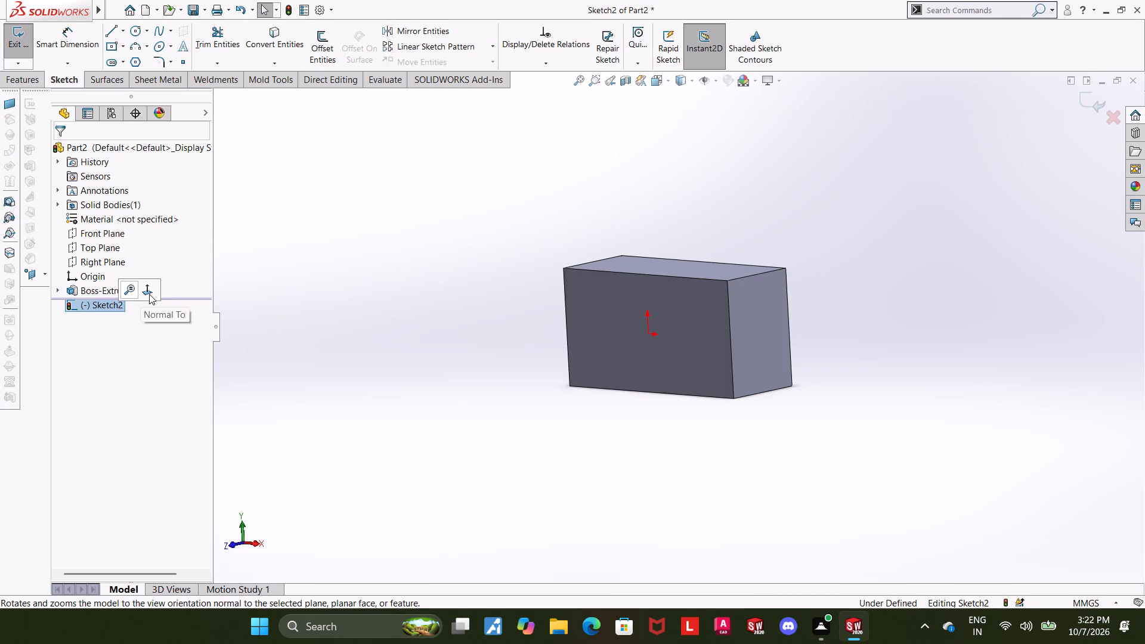
click(115, 33)
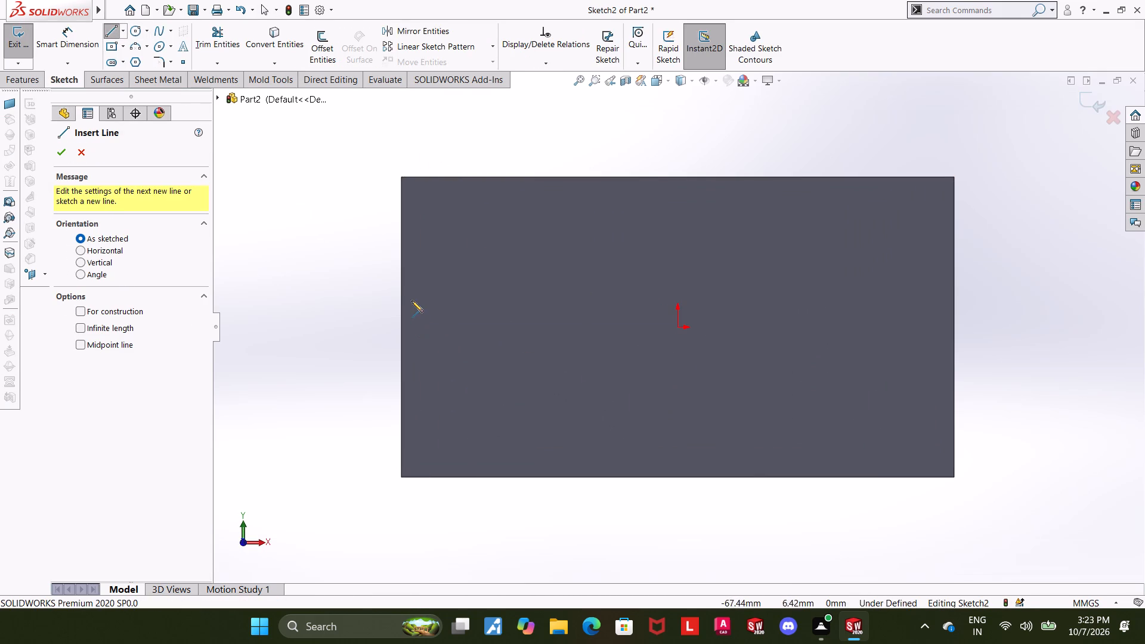
click(398, 290)
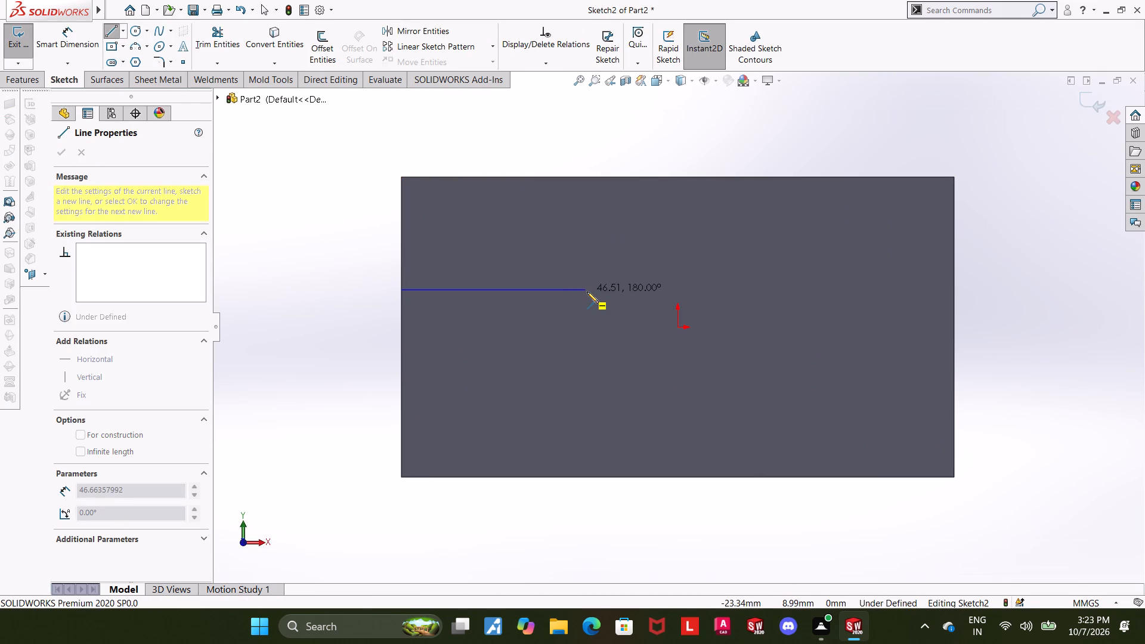
click(555, 293)
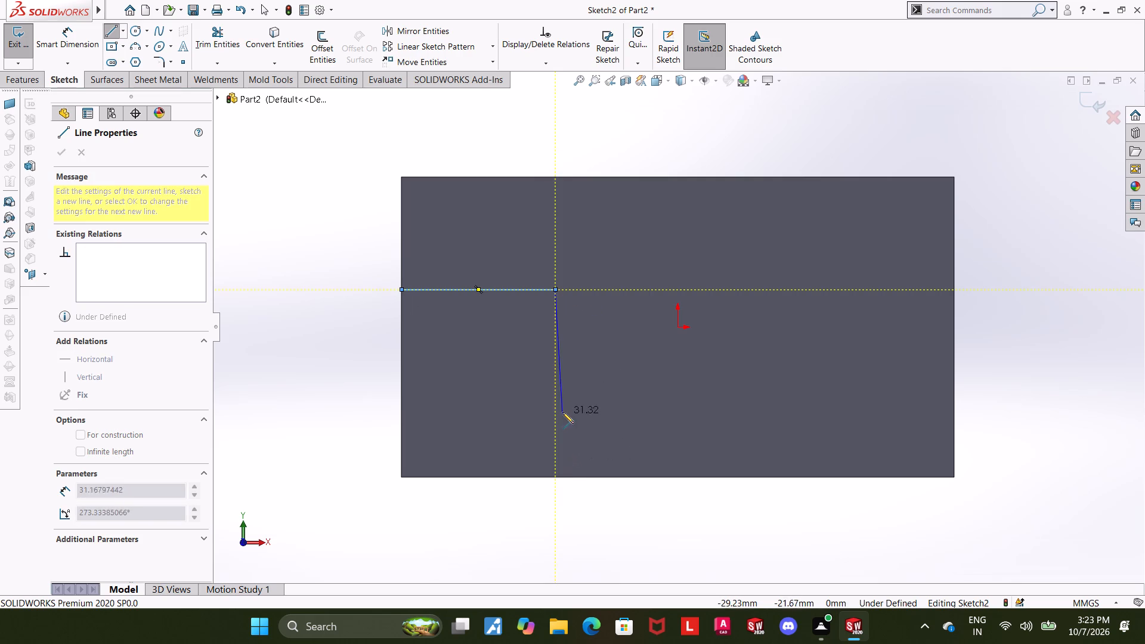
click(555, 410)
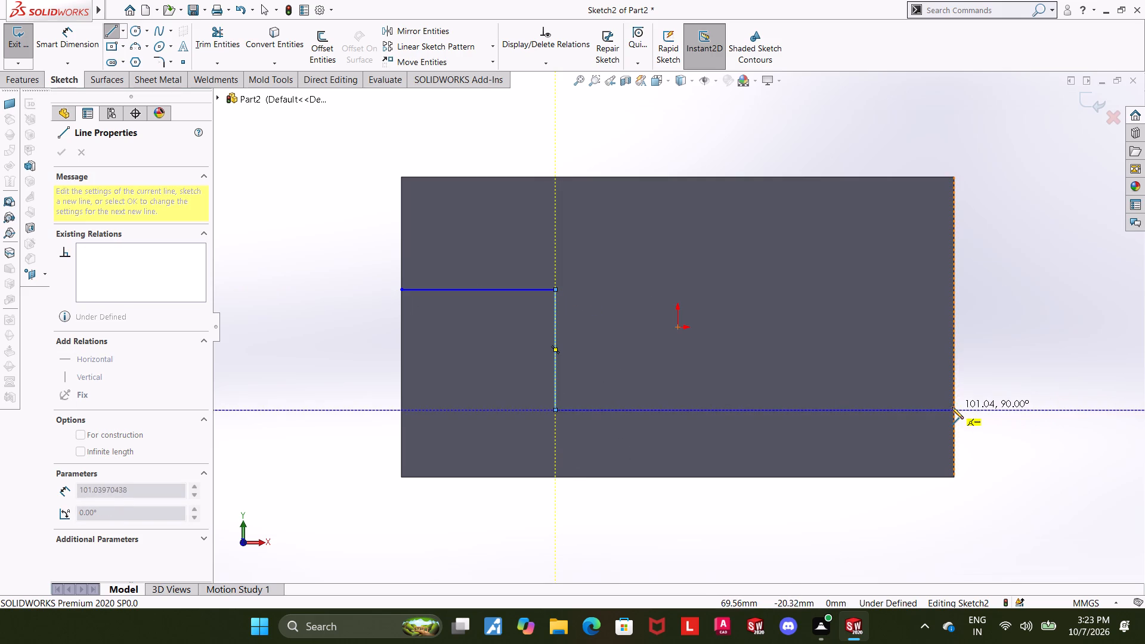
click(953, 413)
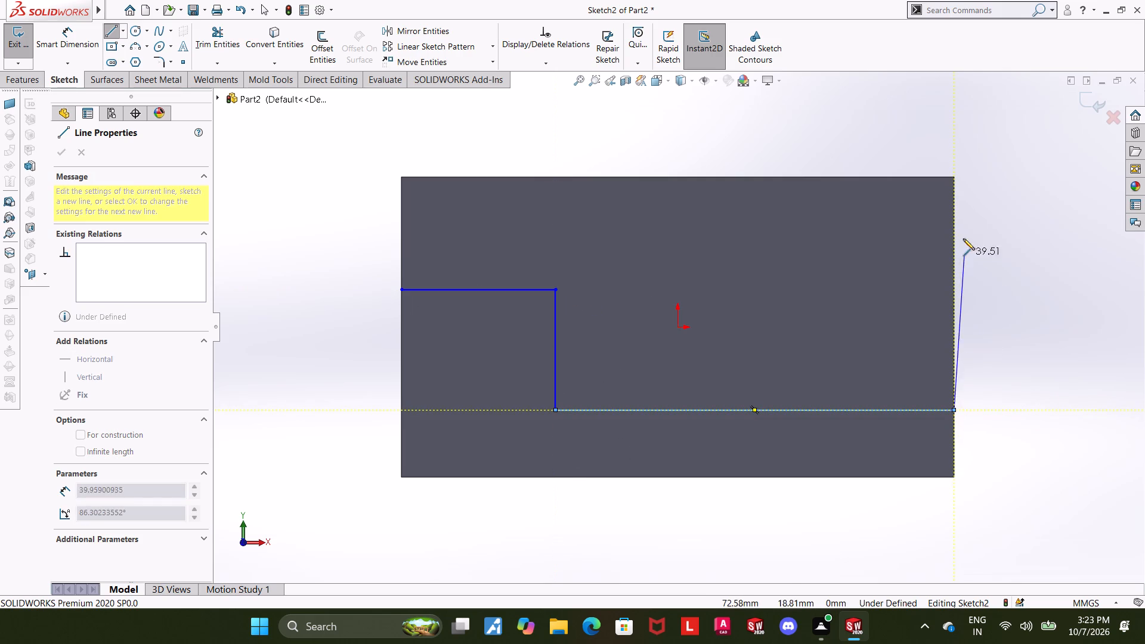
click(954, 178)
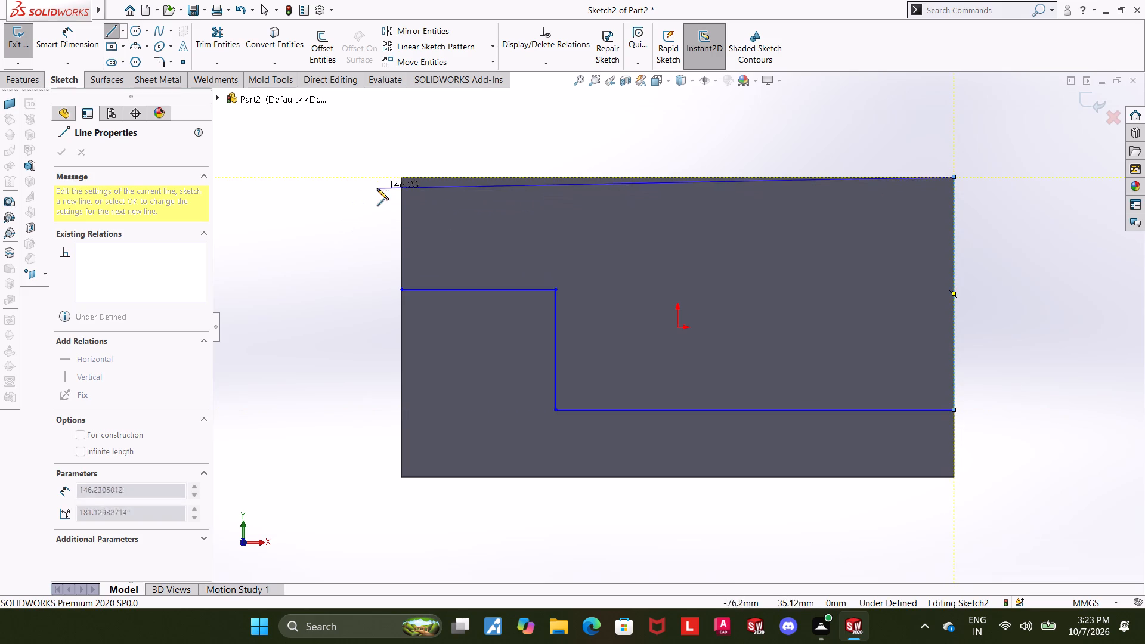
click(404, 177)
click(400, 290)
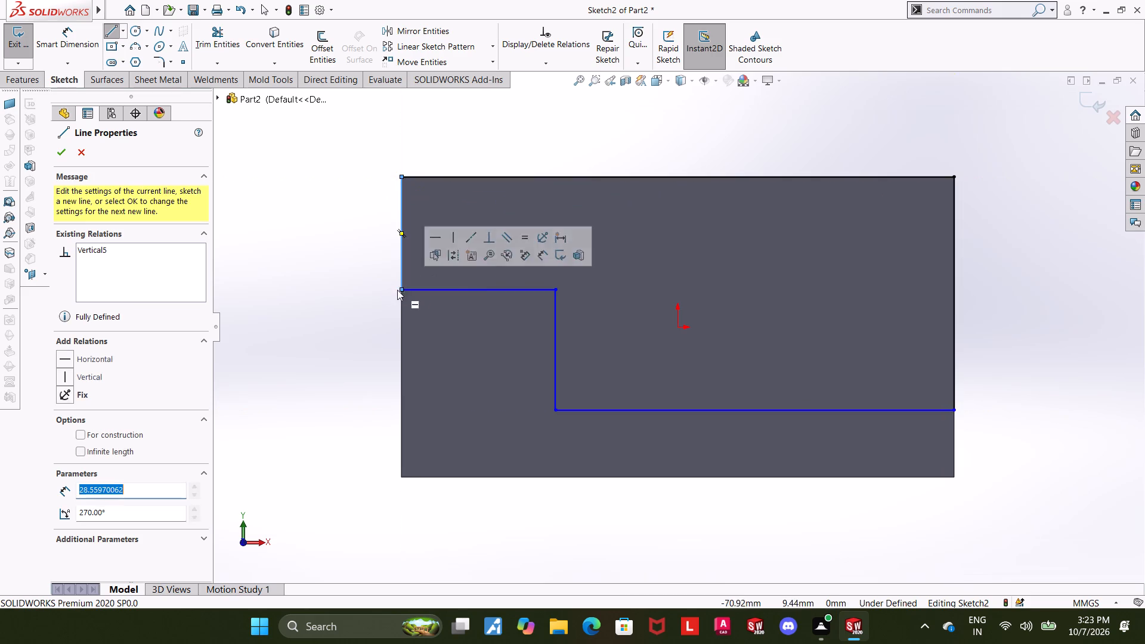
key(Escape)
key(Escape)
key(Escape)
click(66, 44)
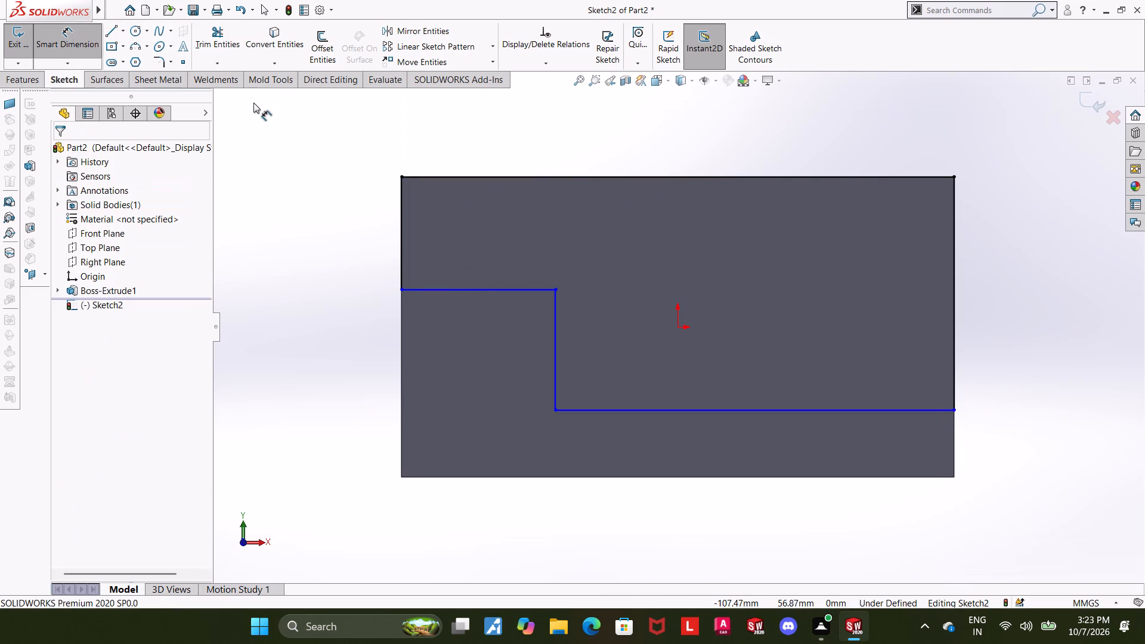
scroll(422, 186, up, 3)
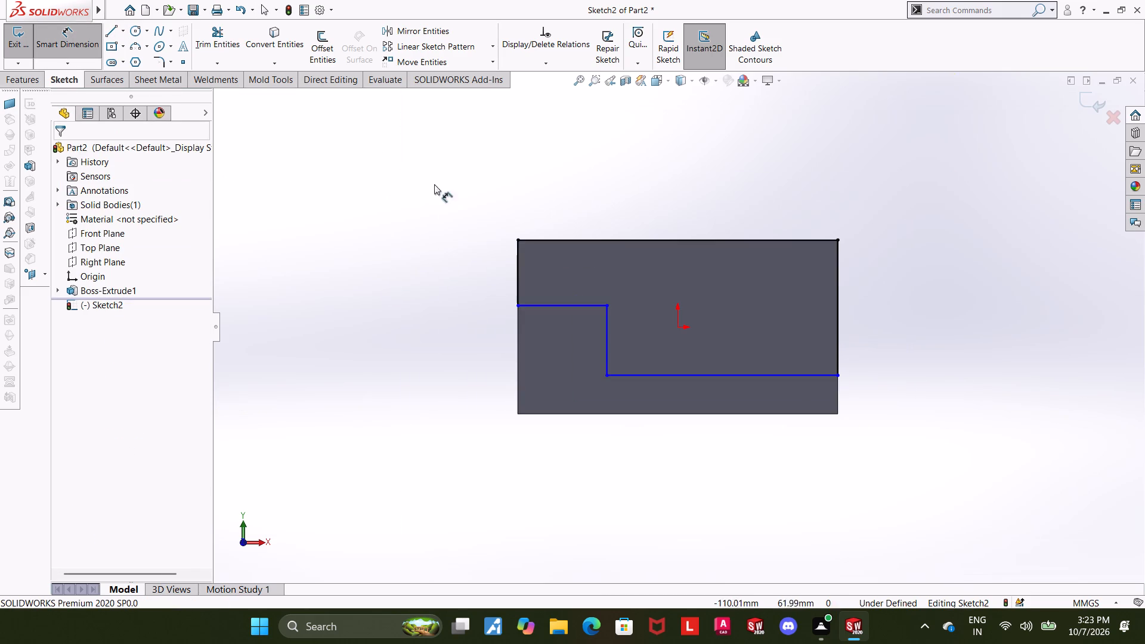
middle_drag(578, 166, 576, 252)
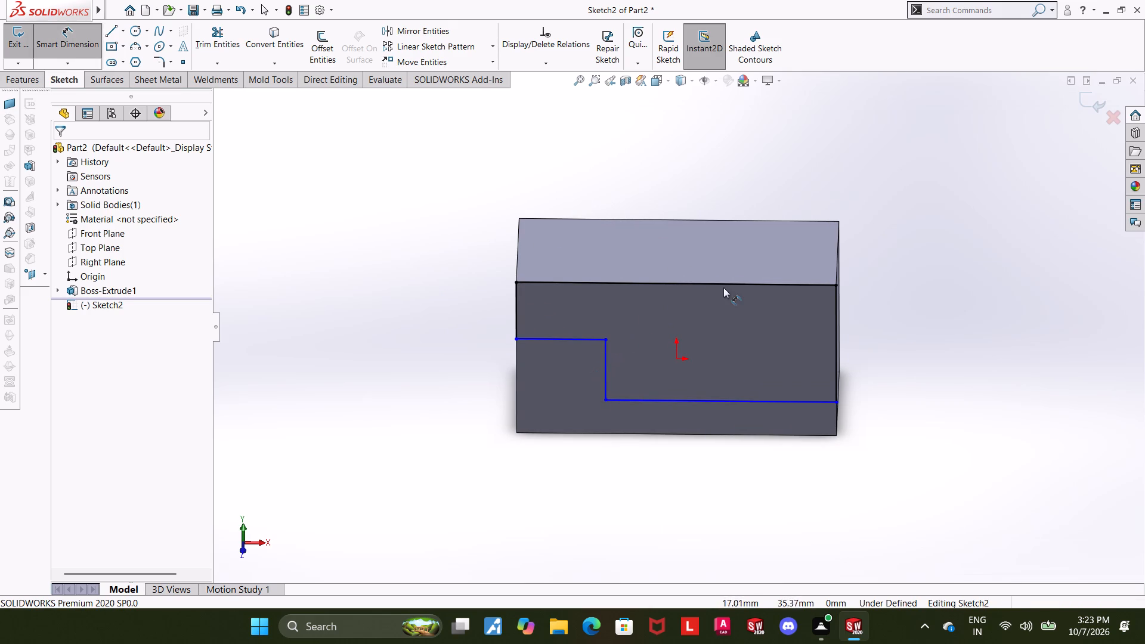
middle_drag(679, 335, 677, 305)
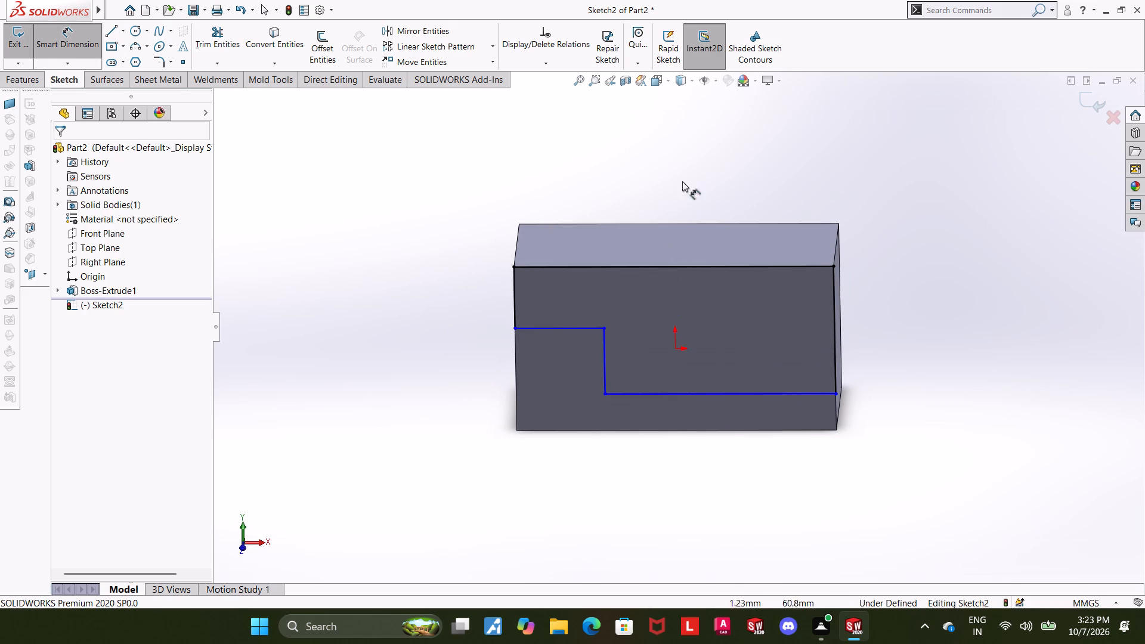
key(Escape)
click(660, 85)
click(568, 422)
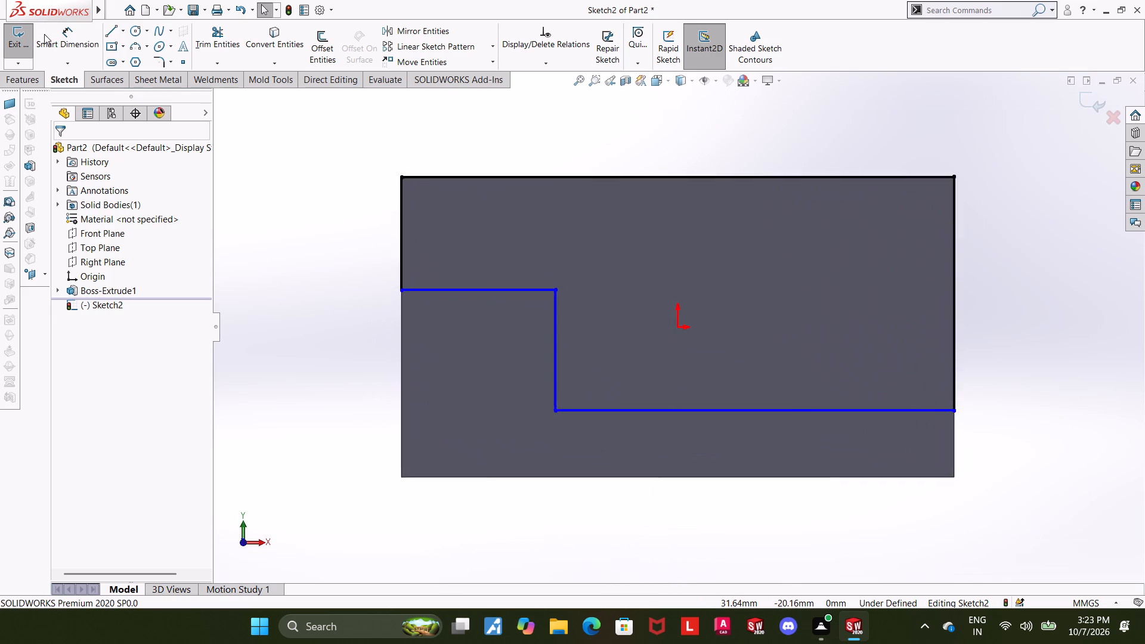
Dimension the profile's upper step line to a height of 46 mm above the block's bottom edge.
click(78, 43)
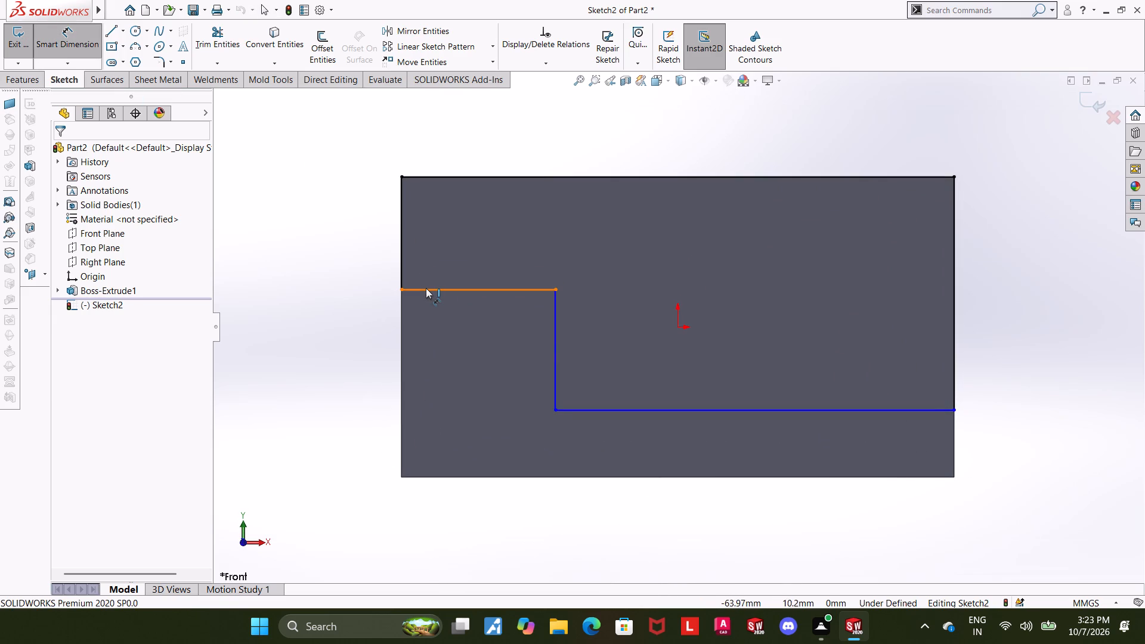
click(426, 289)
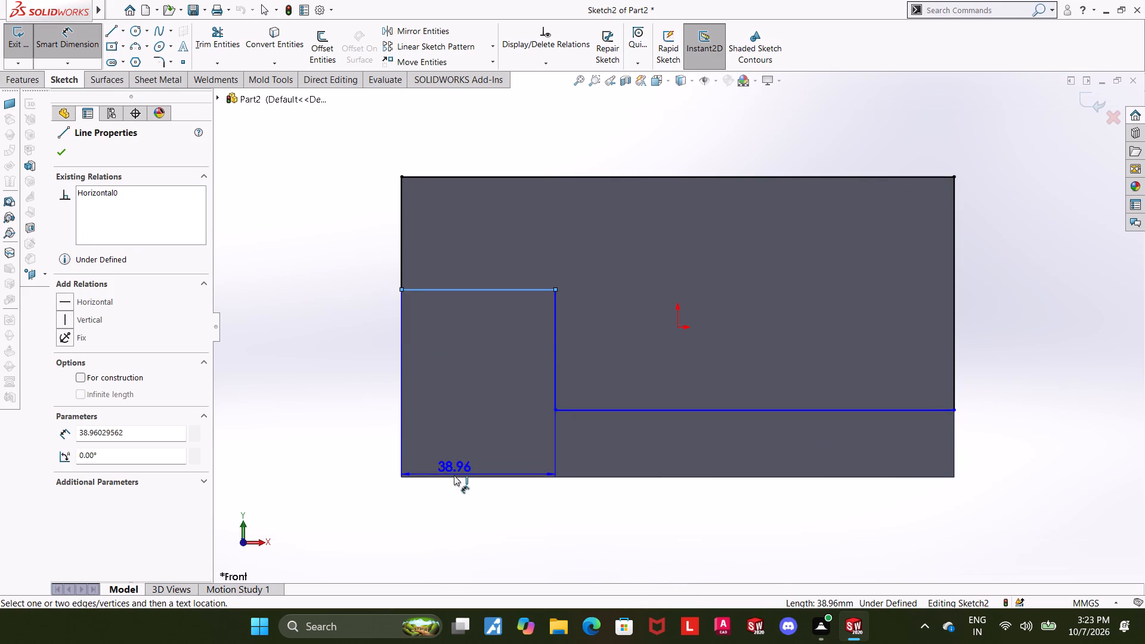
click(454, 475)
click(356, 410)
key(4)
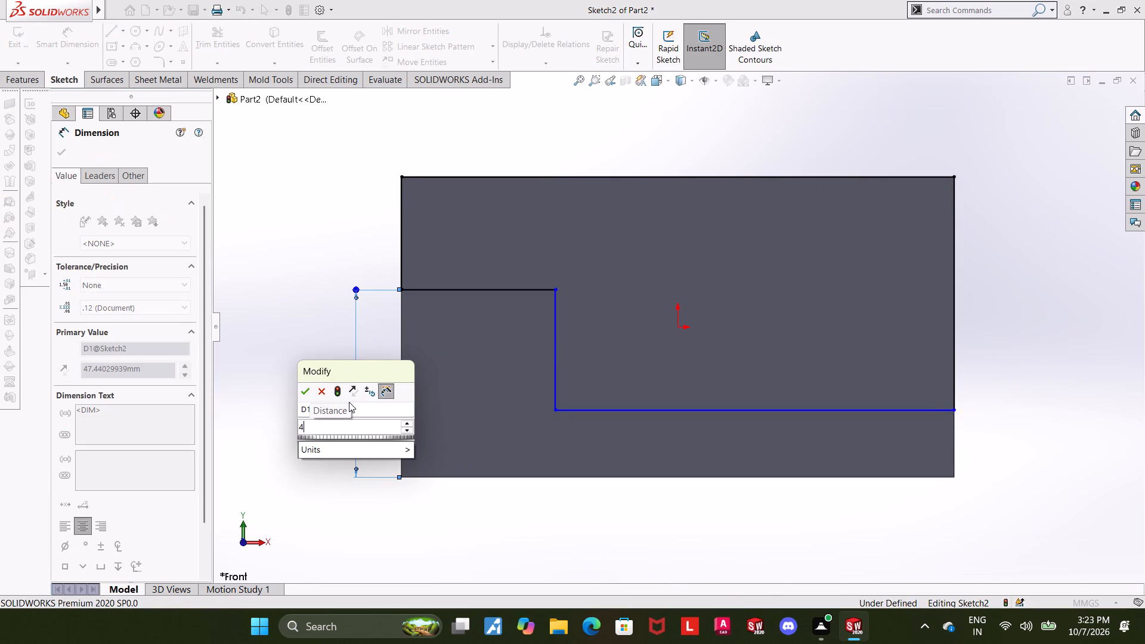
key(6)
key(Return)
key(Escape)
key(Escape)
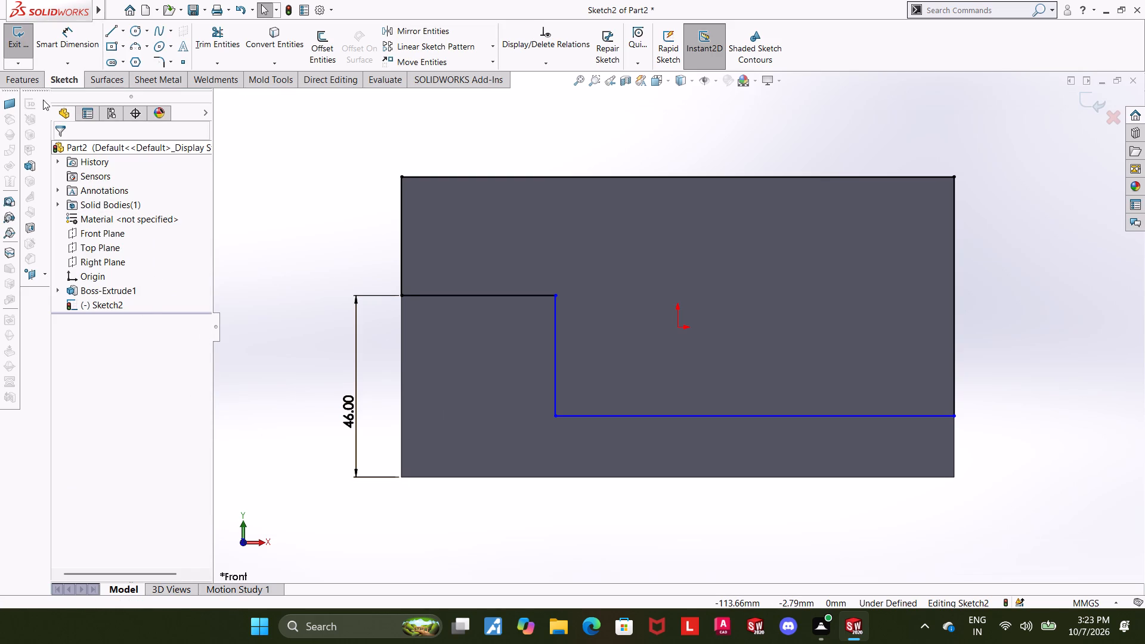
Dimension the length of the upper horizontal step line to 36 mm.
click(61, 51)
click(472, 292)
click(474, 295)
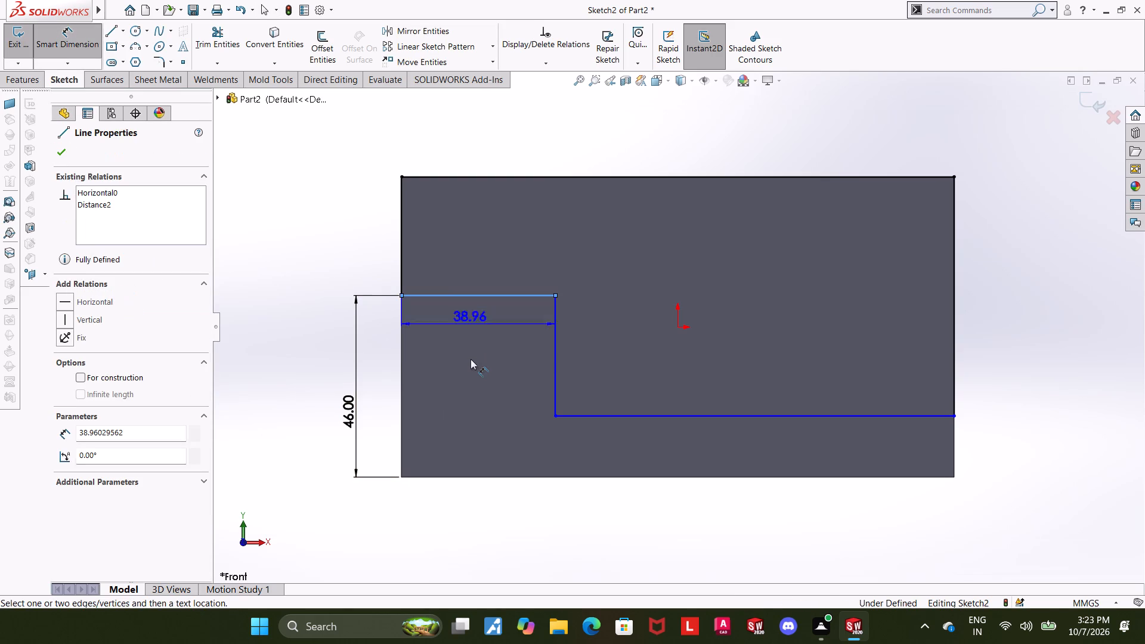
click(471, 365)
key(3)
key(6)
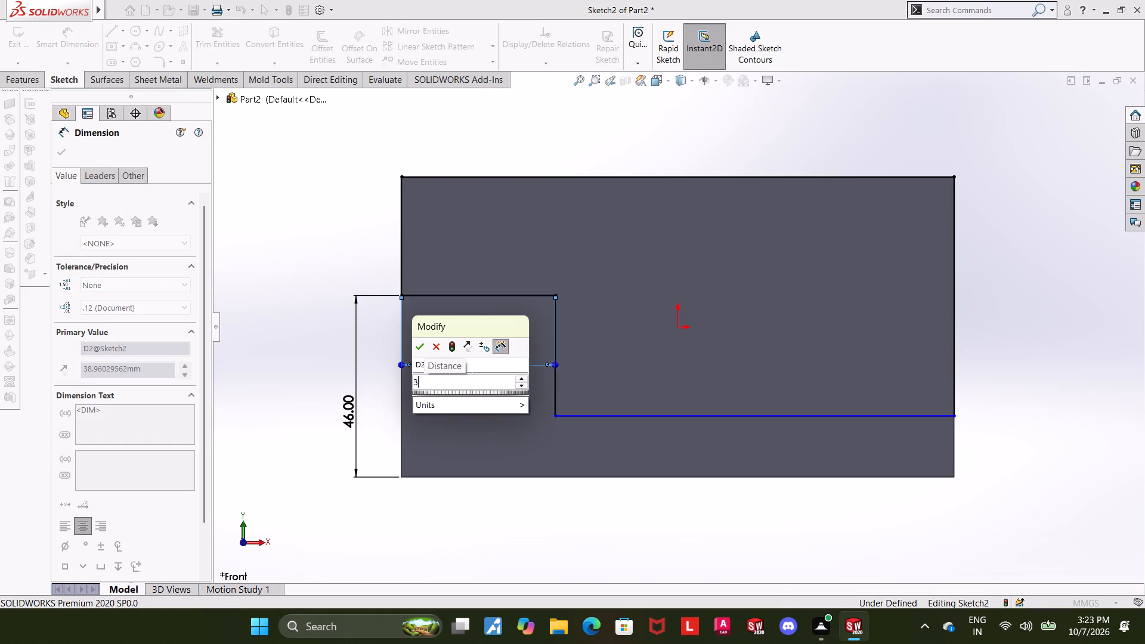
key(Return)
key(Escape)
key(Escape)
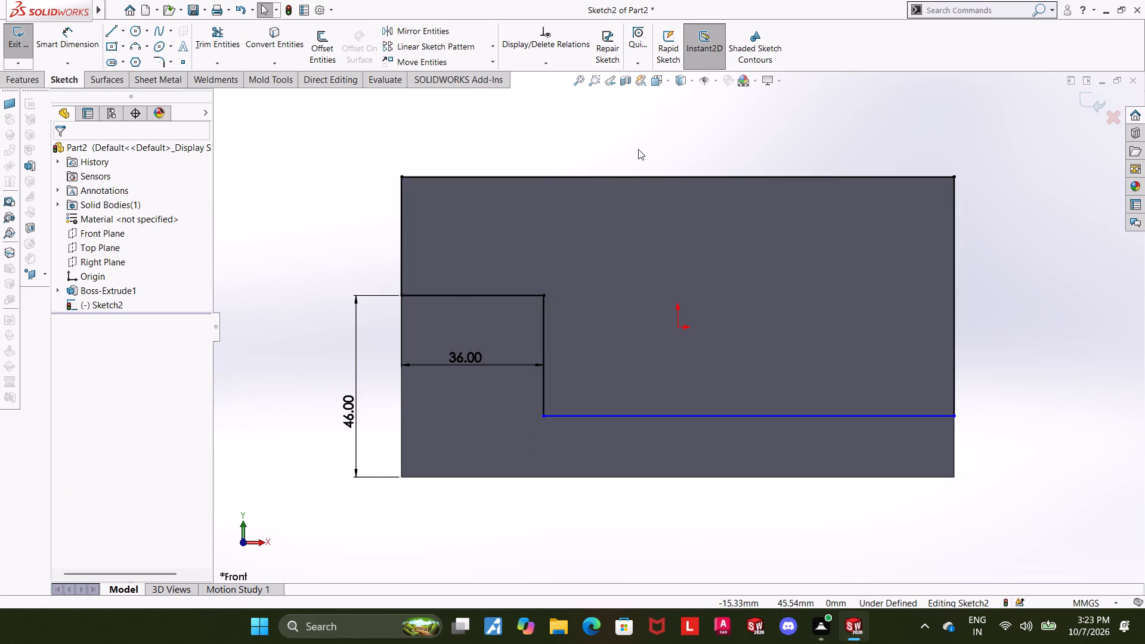
Dimension the profile's lower horizontal line to 20 mm above the block's bottom edge.
click(70, 36)
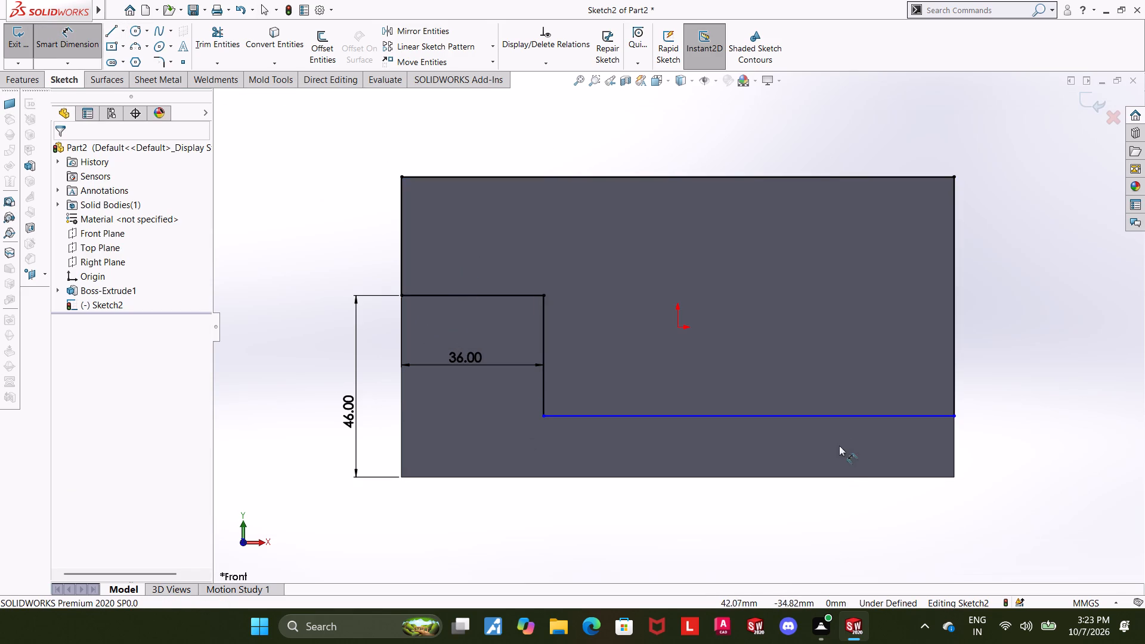
click(833, 419)
click(830, 476)
click(1045, 467)
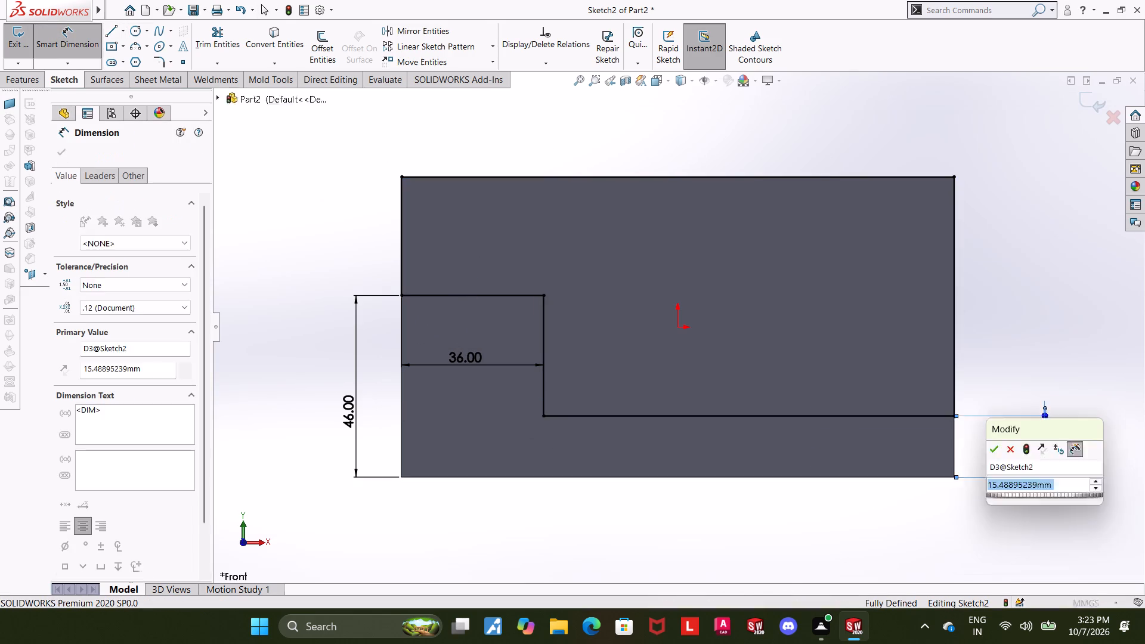
text(20)
key(Return)
key(Escape)
key(Escape)
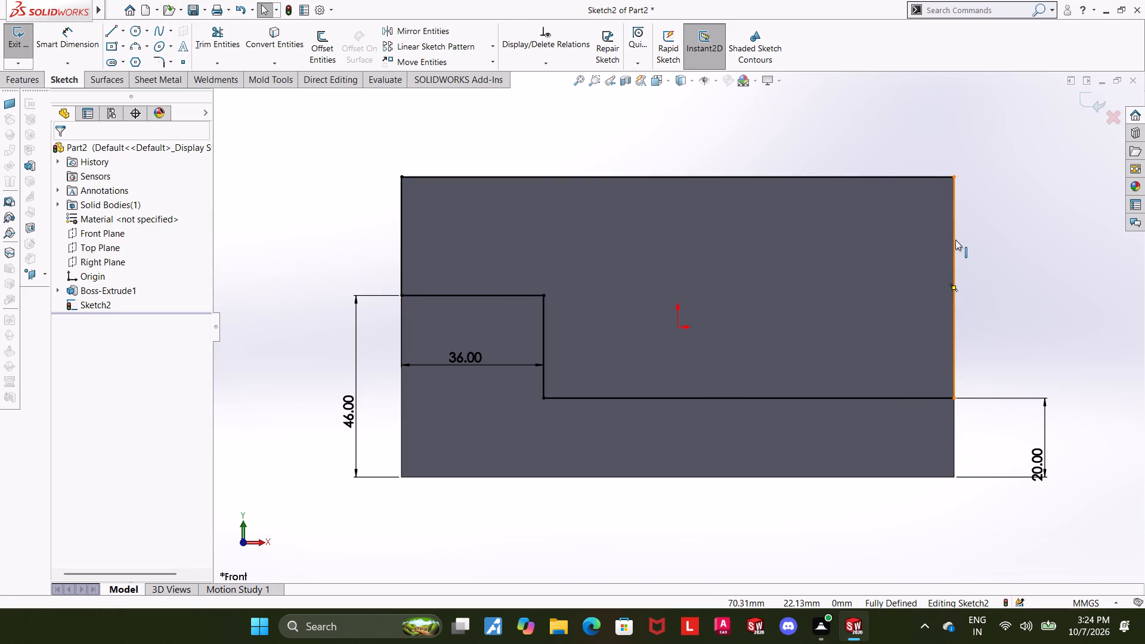
Exit the sketch and extrude-cut the stepped profile into the block as a Blind cut 36 mm deep.
scroll(997, 244, up, 4)
middle_drag(1029, 214, 994, 249)
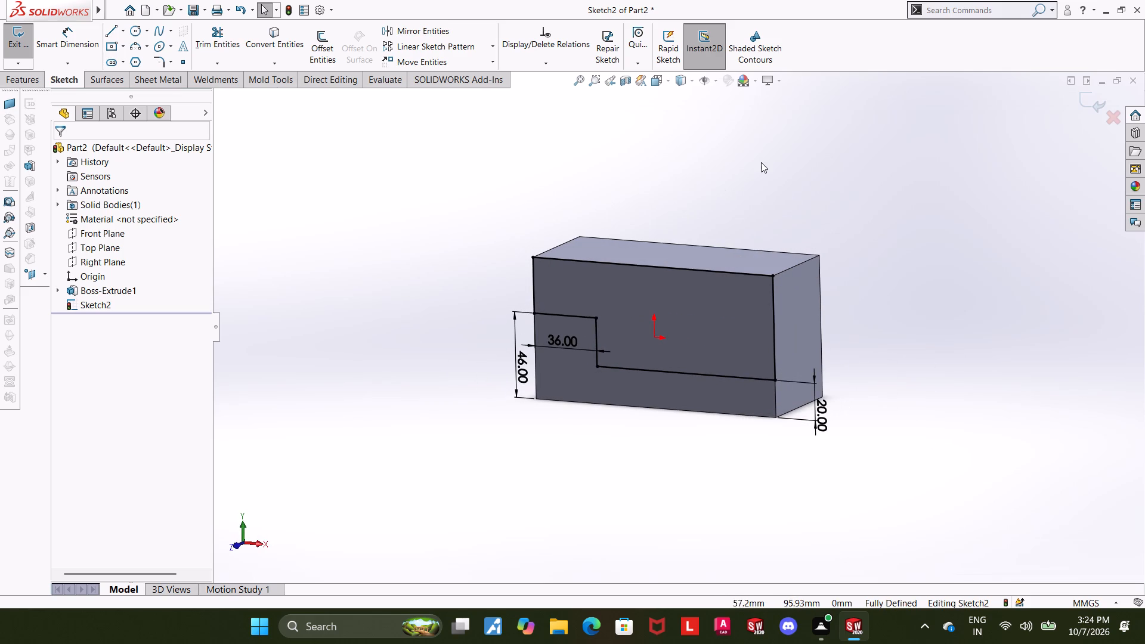
scroll(692, 162, up, 1)
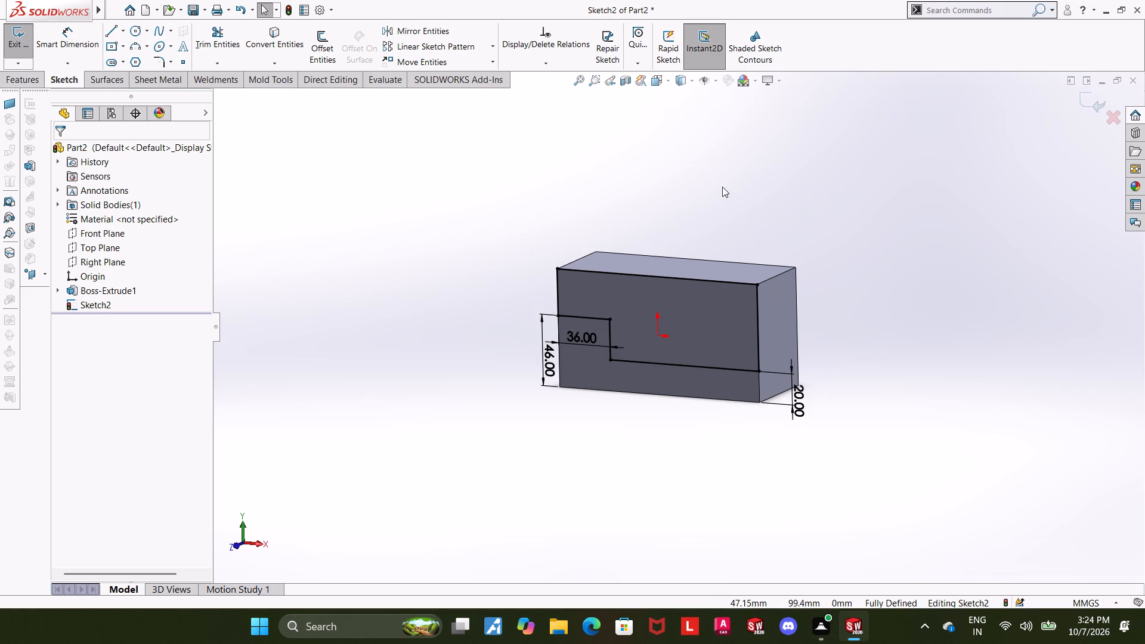
scroll(741, 273, down, 1)
scroll(804, 266, down, 1)
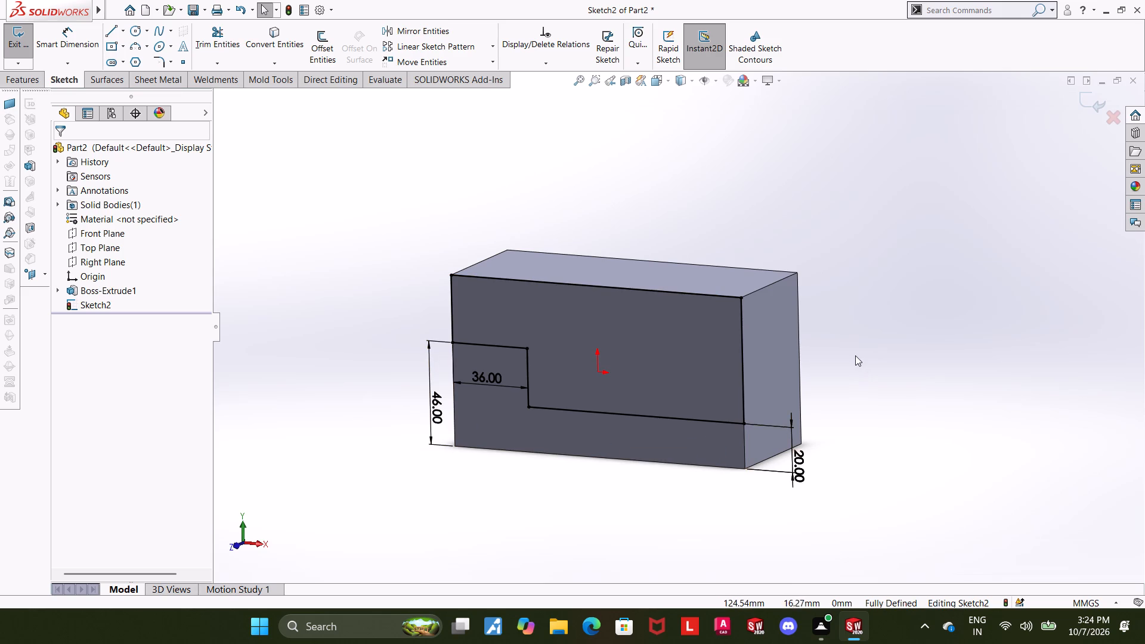
click(1096, 100)
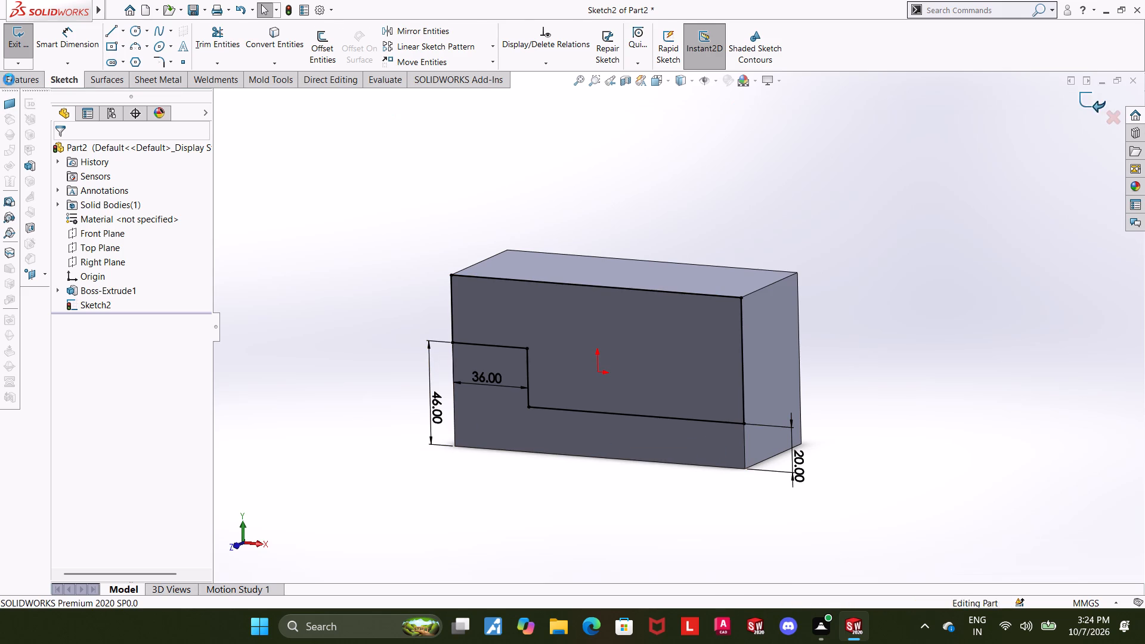
click(194, 46)
middle_drag(899, 222, 874, 244)
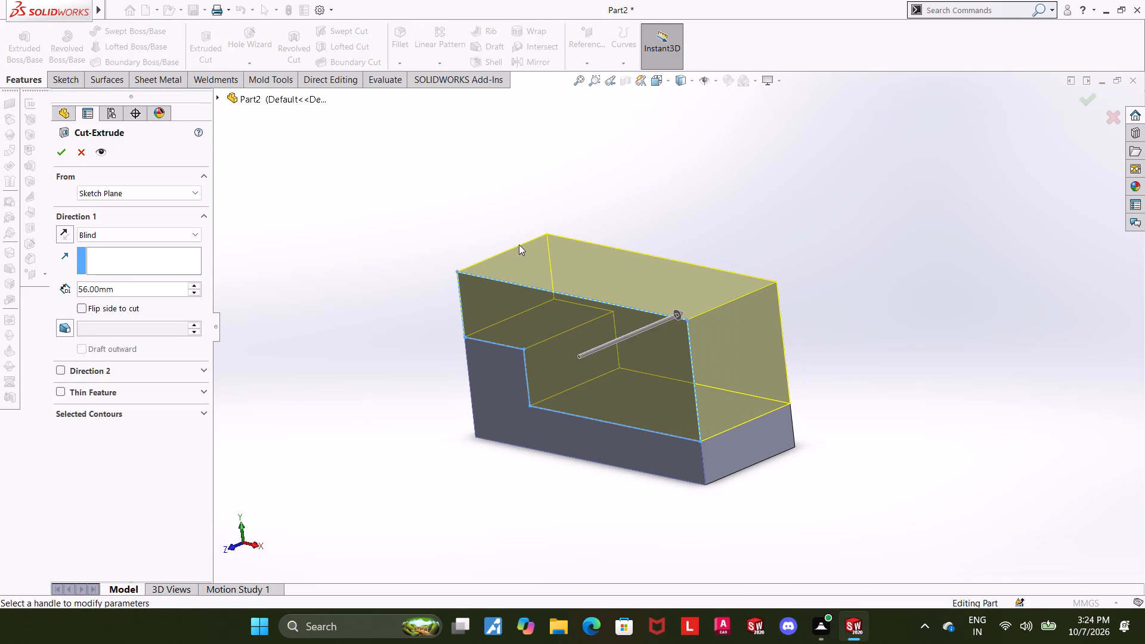
click(135, 293)
drag(140, 291, 29, 277)
text(36)
key(Return)
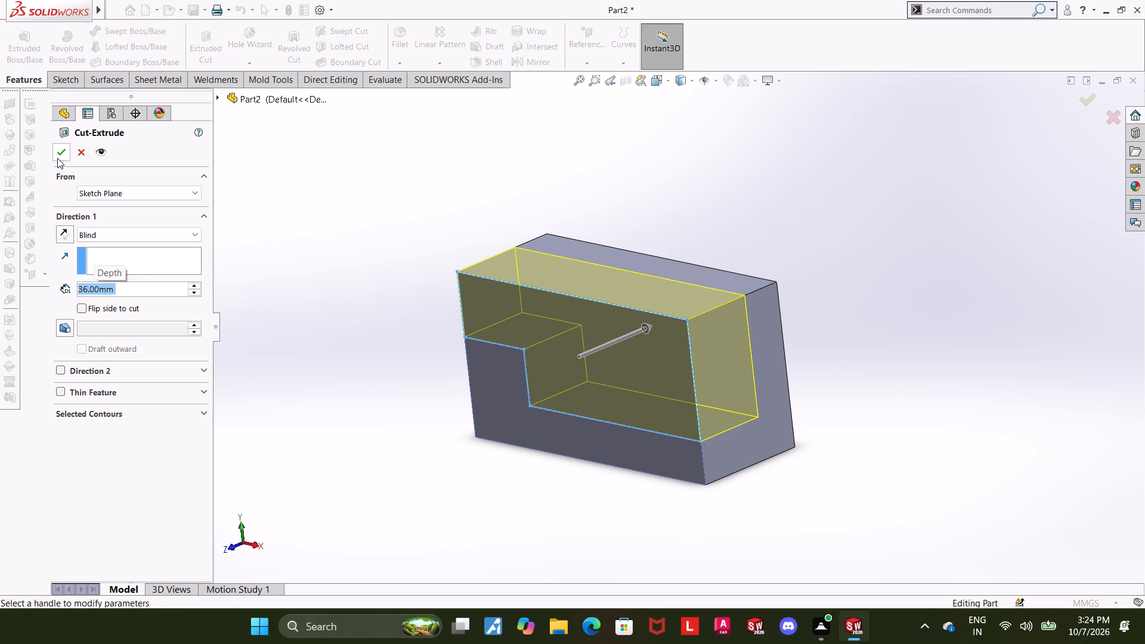
click(58, 159)
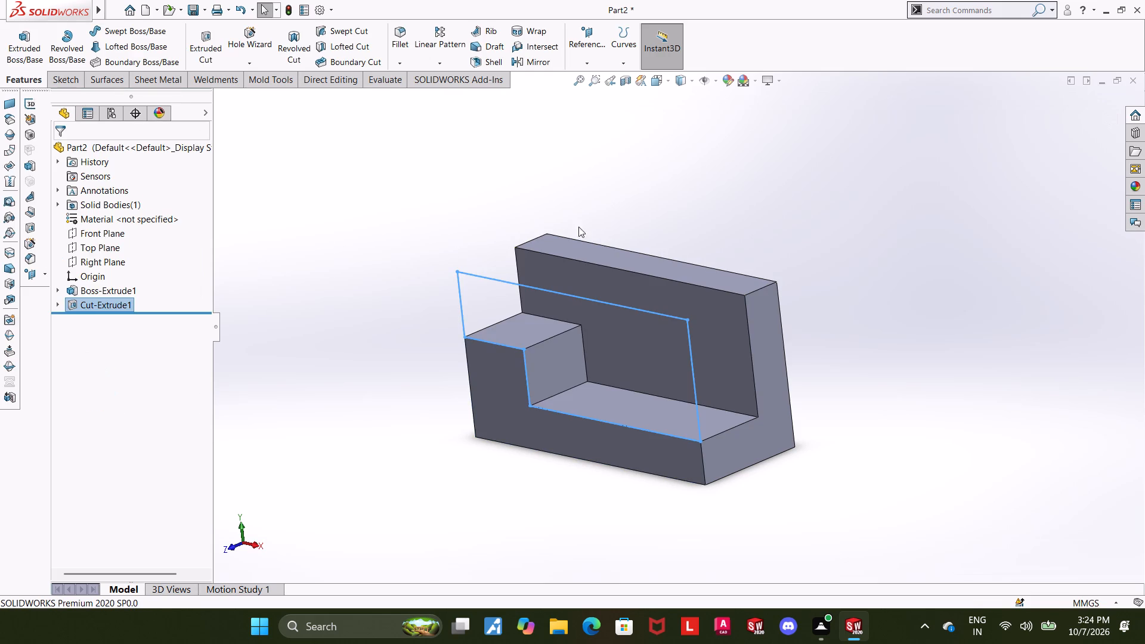
click(762, 223)
Start a sketch on the top face of the lower step and view it face-on.
scroll(787, 227, up, 3)
scroll(800, 277, up, 1)
scroll(800, 281, down, 2)
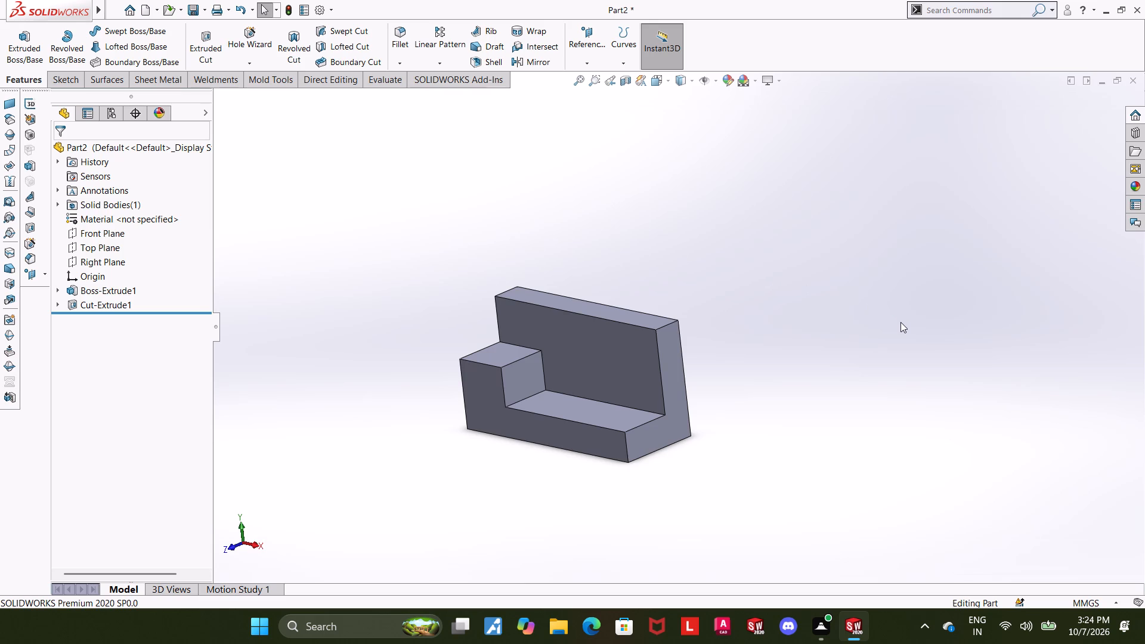
scroll(906, 398, up, 1)
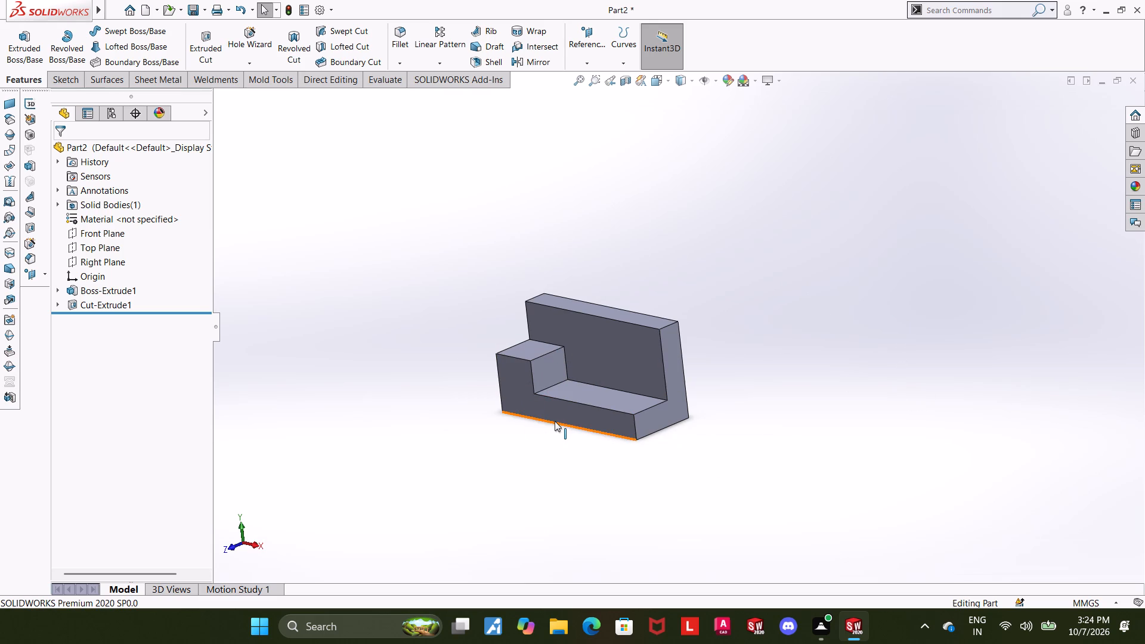
scroll(497, 402, down, 1)
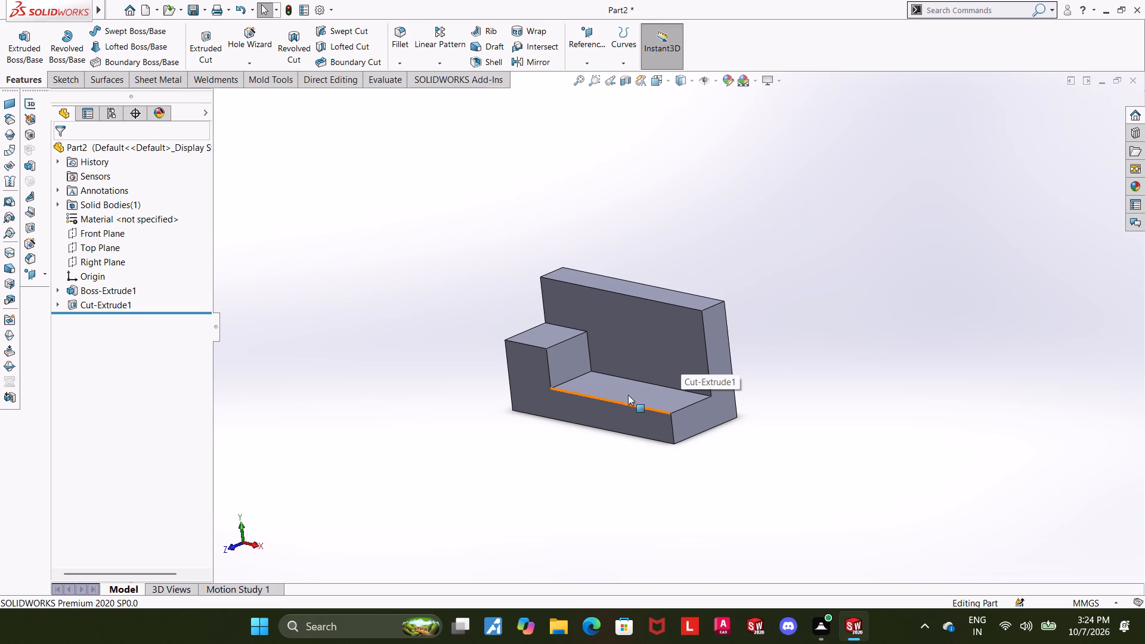
click(620, 392)
click(674, 356)
click(112, 322)
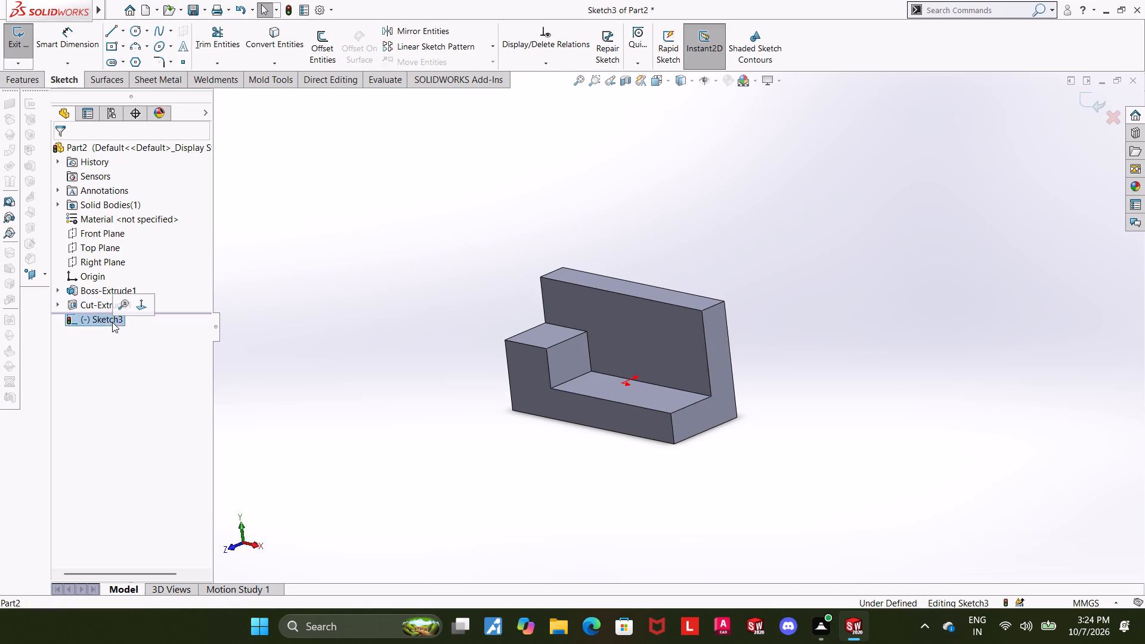
click(141, 308)
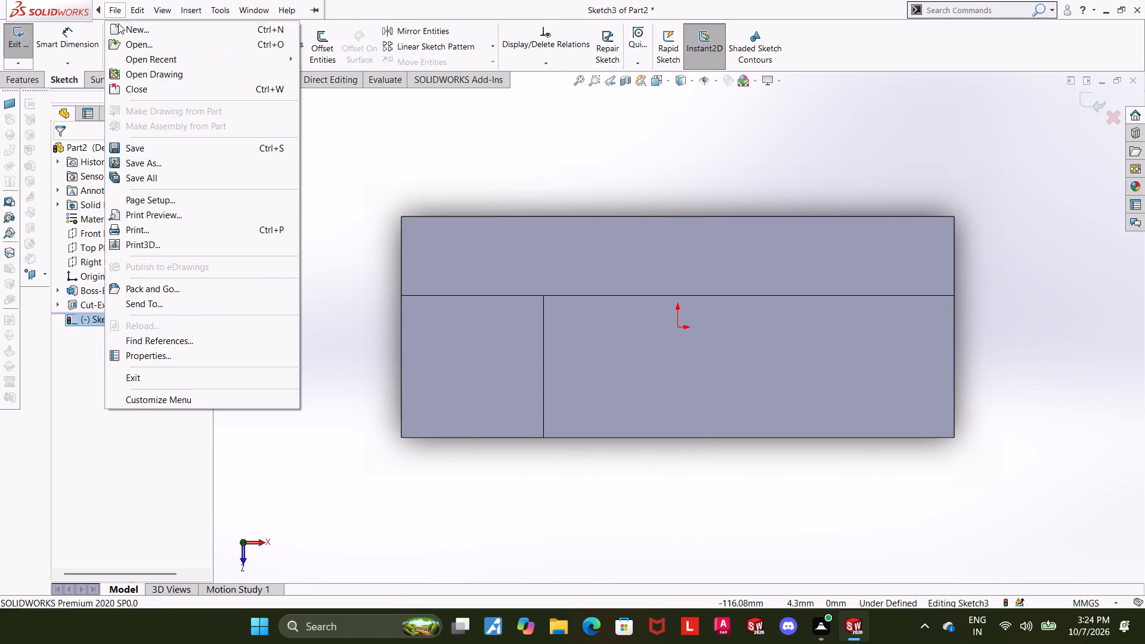
Sketch a corner rectangle about 28 × 14 mm rising from the face's front edge, with one side in line with the origin.
key(Escape)
click(122, 47)
click(123, 65)
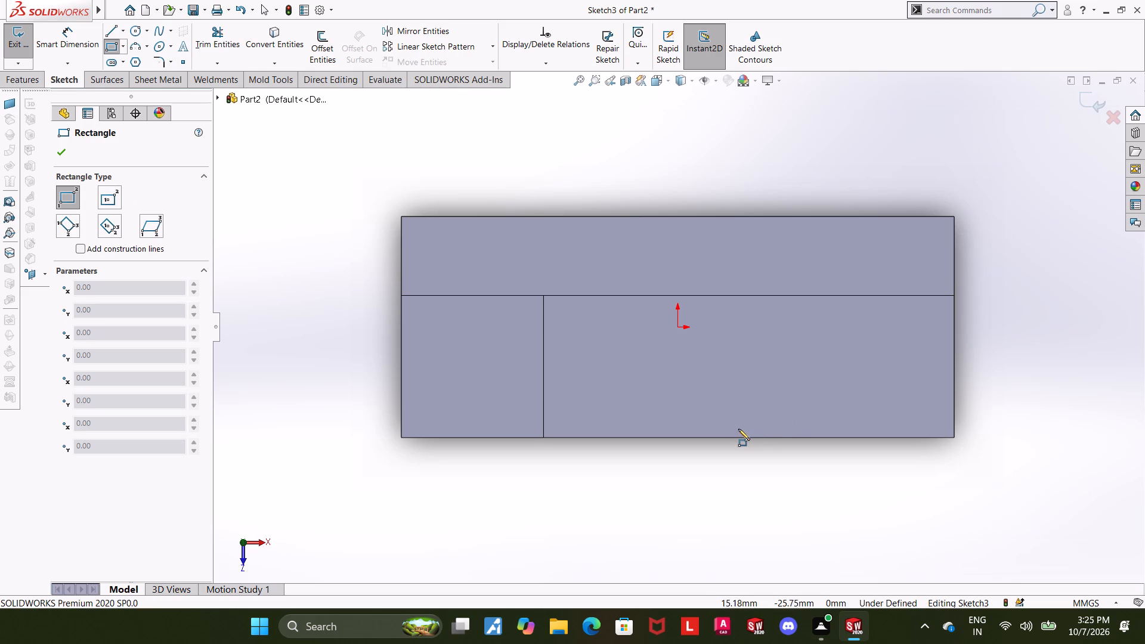
click(790, 438)
click(675, 383)
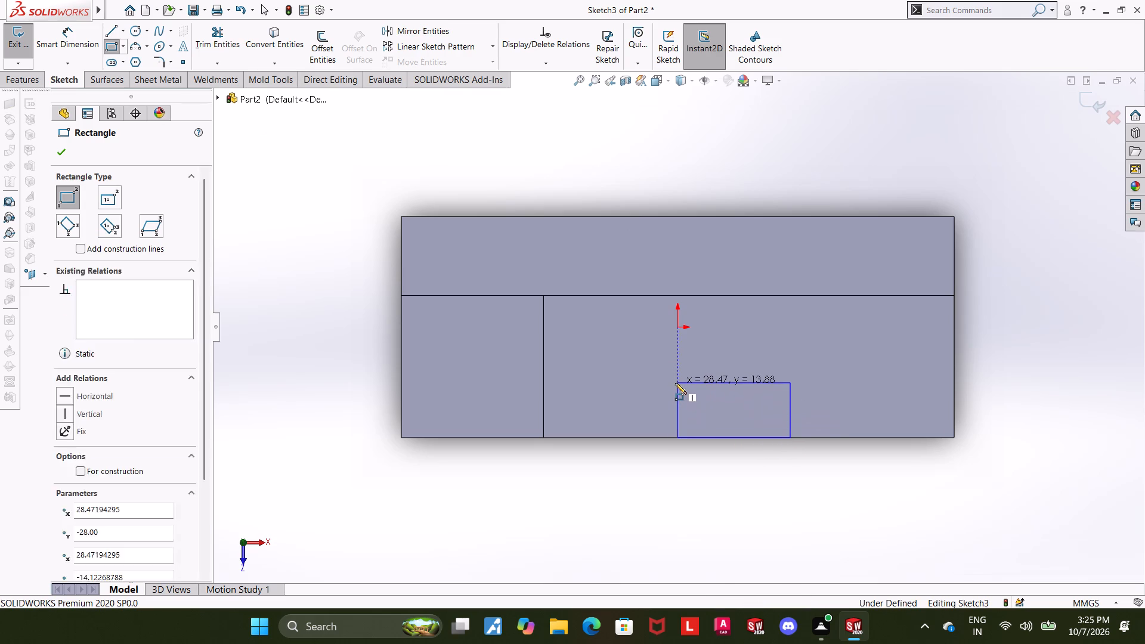
key(Escape)
key(Escape)
key(Escape)
Dimension the rectangle's width to 30 mm.
click(63, 48)
click(742, 381)
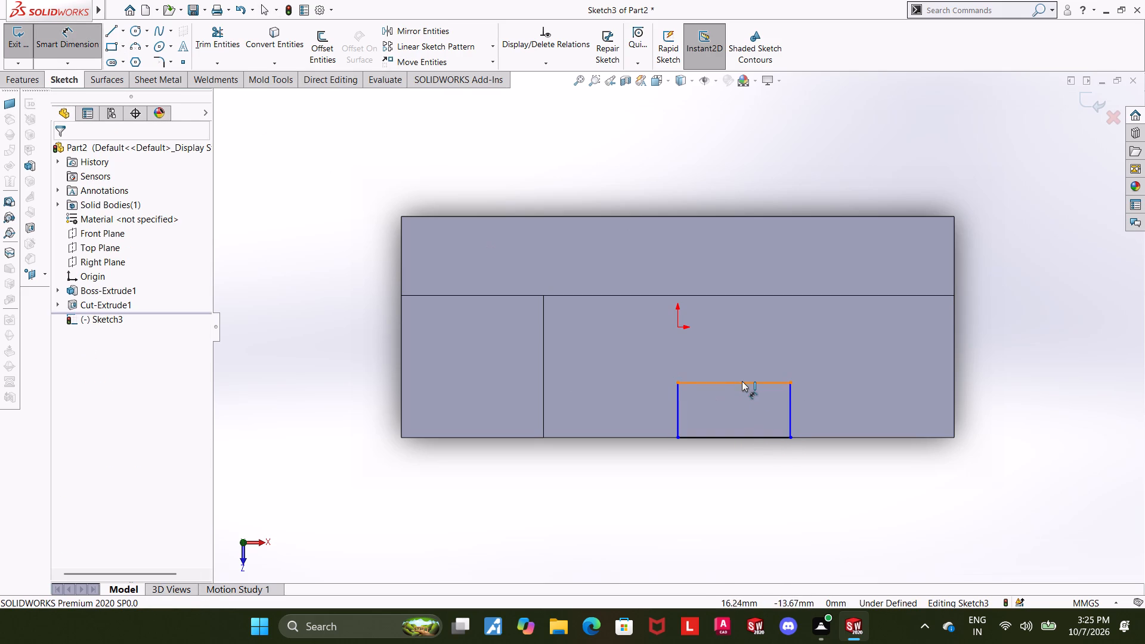
click(742, 370)
text(30)
key(Return)
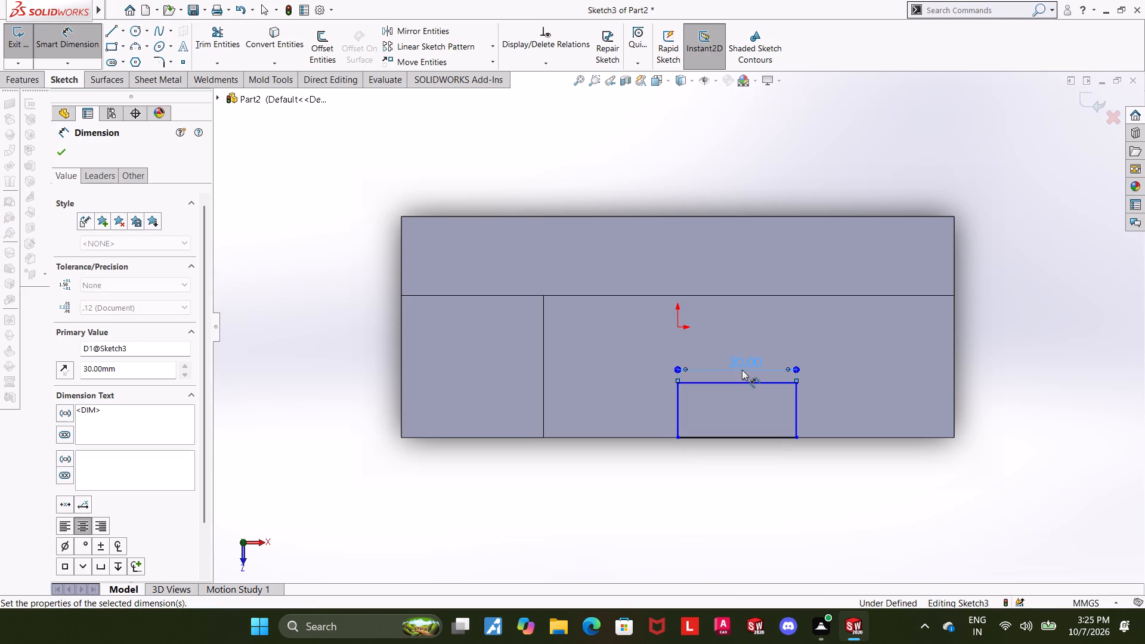
key(Escape)
key(Escape)
Dimension the rectangle's side, measured back from the front edge, to 22 mm.
click(72, 35)
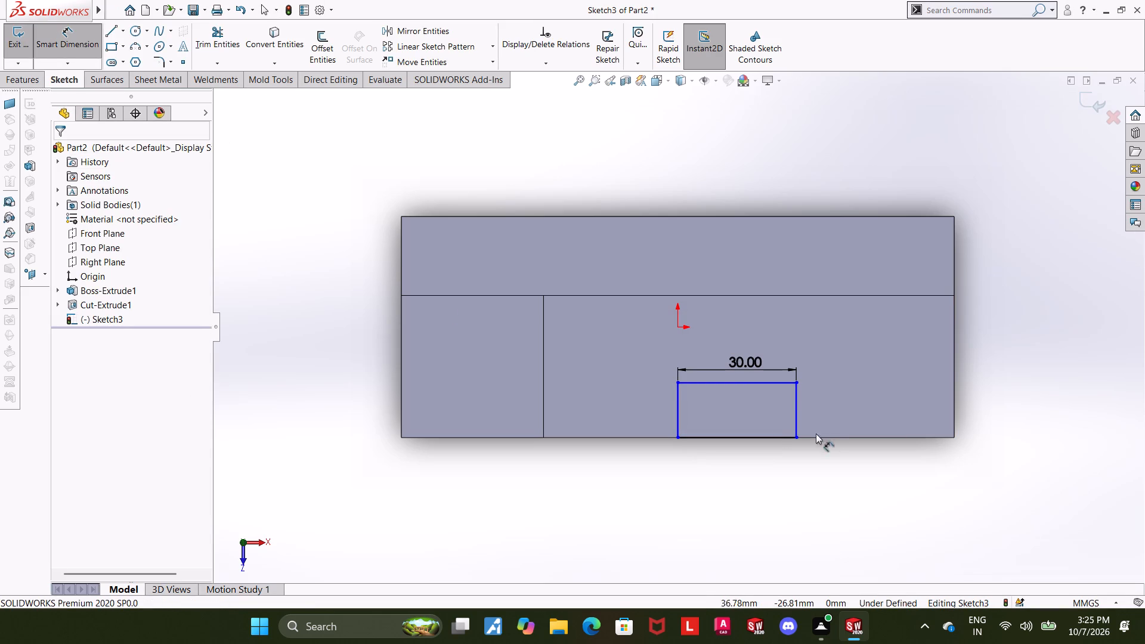
click(795, 405)
click(828, 405)
text(22)
key(Return)
key(Escape)
key(Escape)
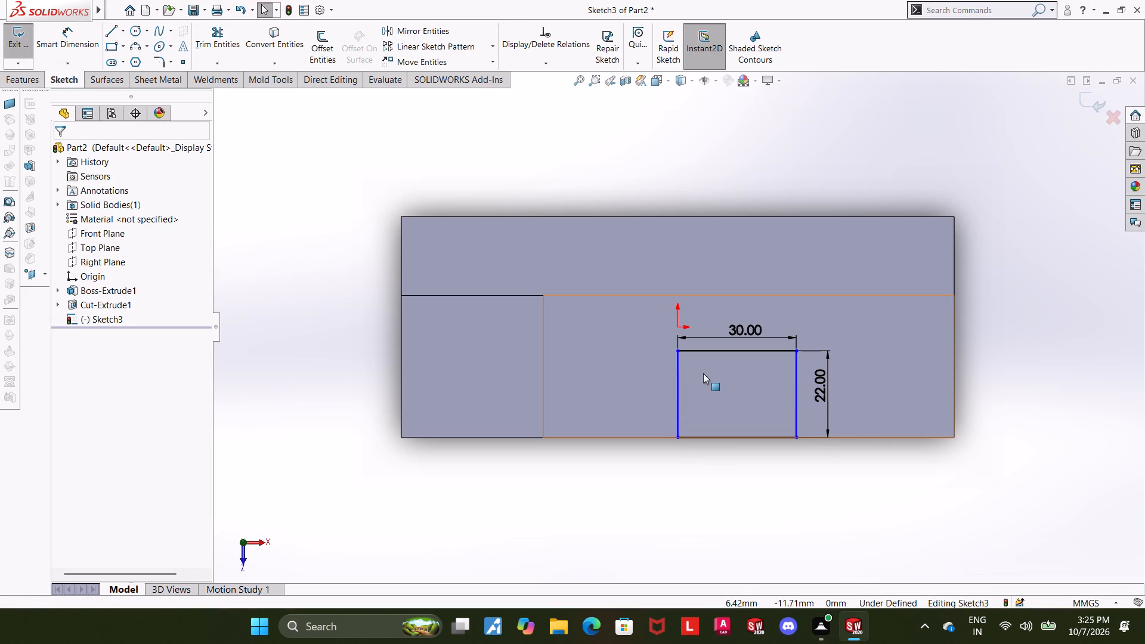
Dimension the gap between the rectangle's near side and the raised step's vertical wall to 15 mm.
click(84, 48)
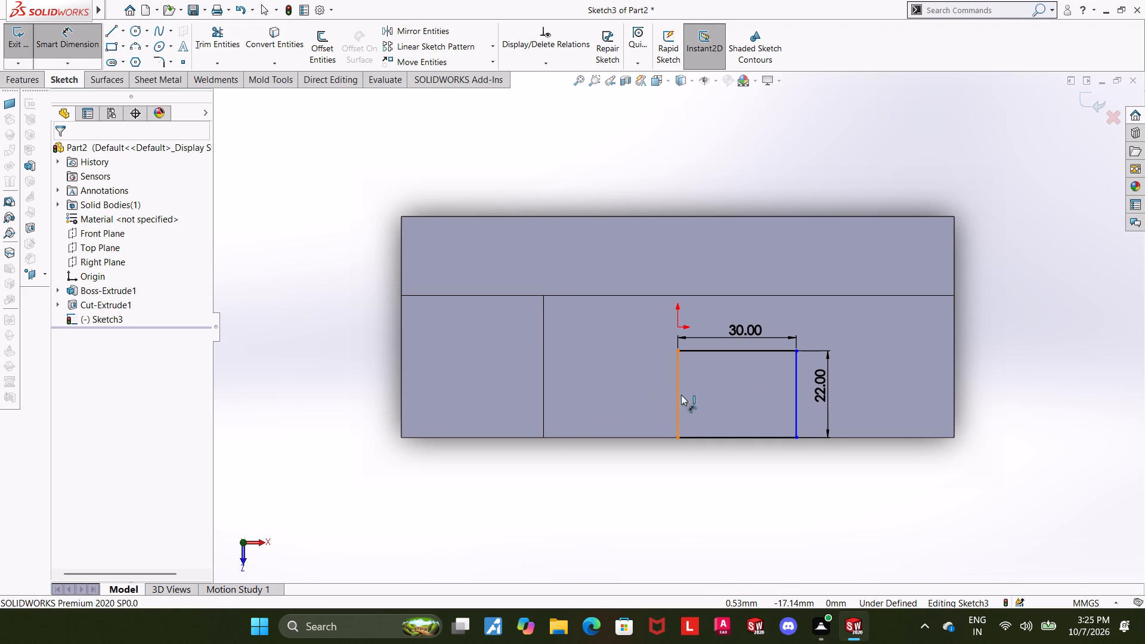
click(682, 395)
click(680, 405)
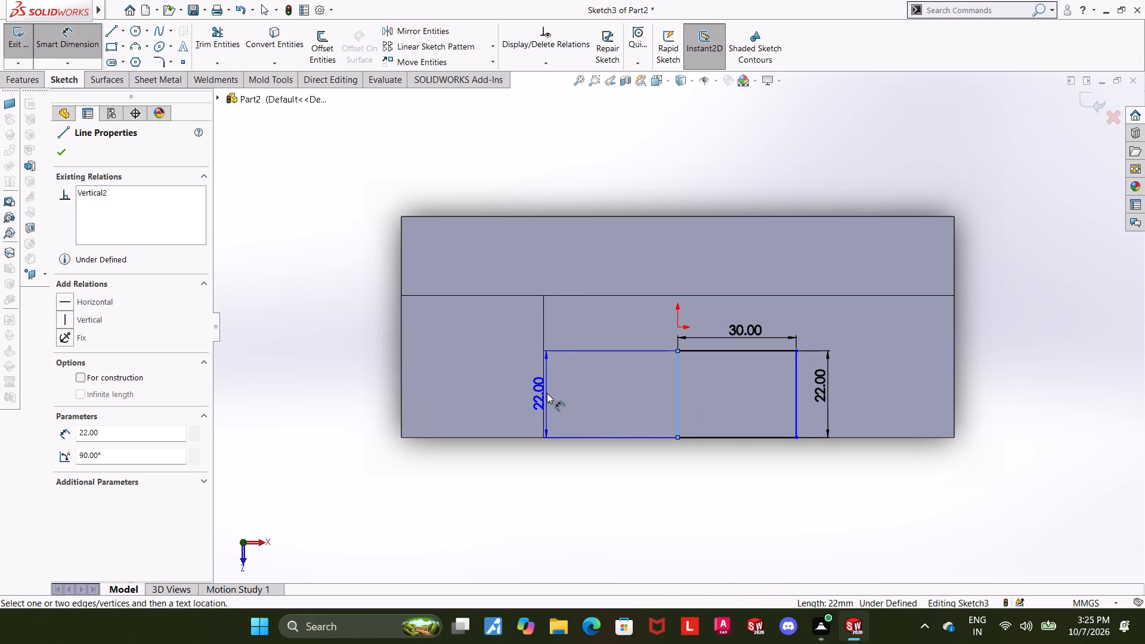
click(544, 392)
click(630, 406)
text(15)
key(Return)
key(Escape)
key(Escape)
key(Escape)
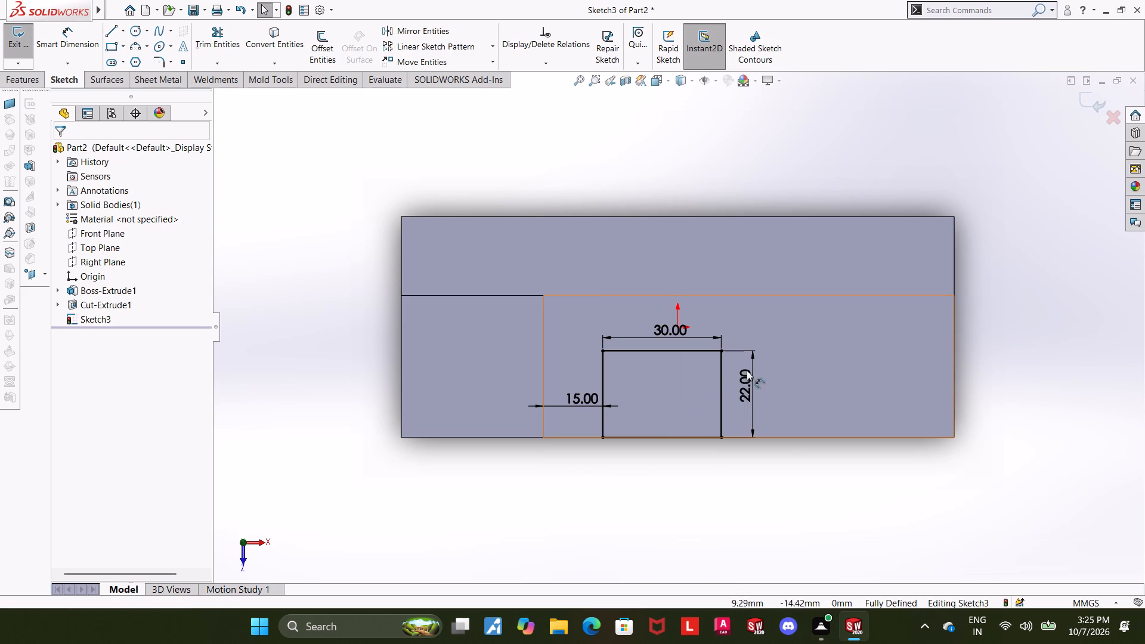
Exit the sketch and extrude-cut the rectangle 10 mm deep as a Blind cut into the lower step.
click(1096, 104)
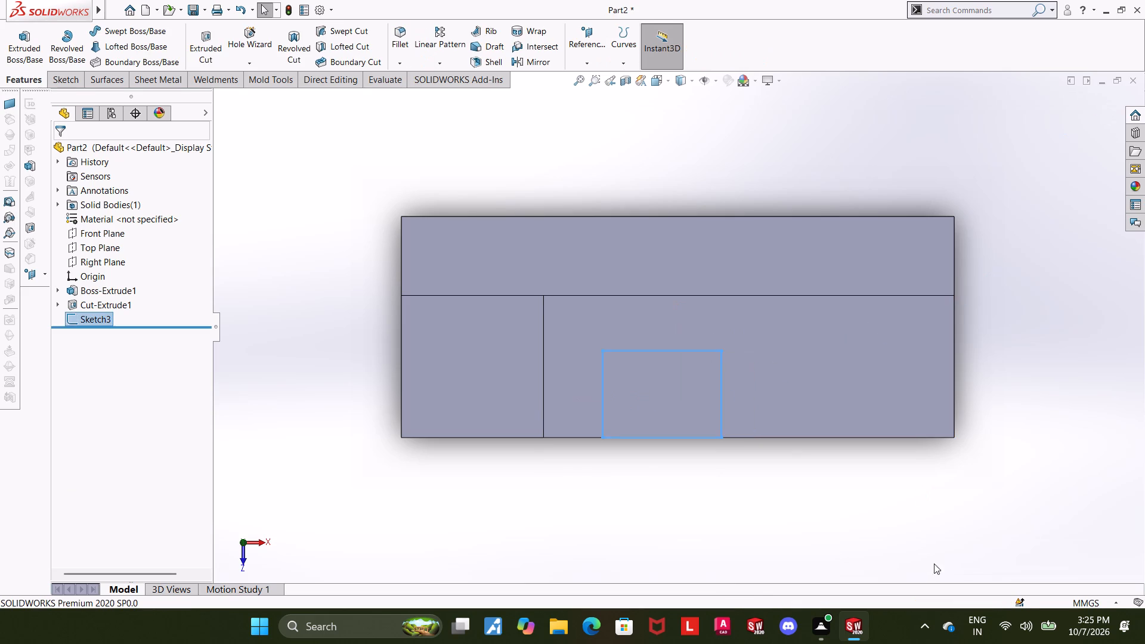
middle_drag(922, 513, 919, 422)
click(202, 47)
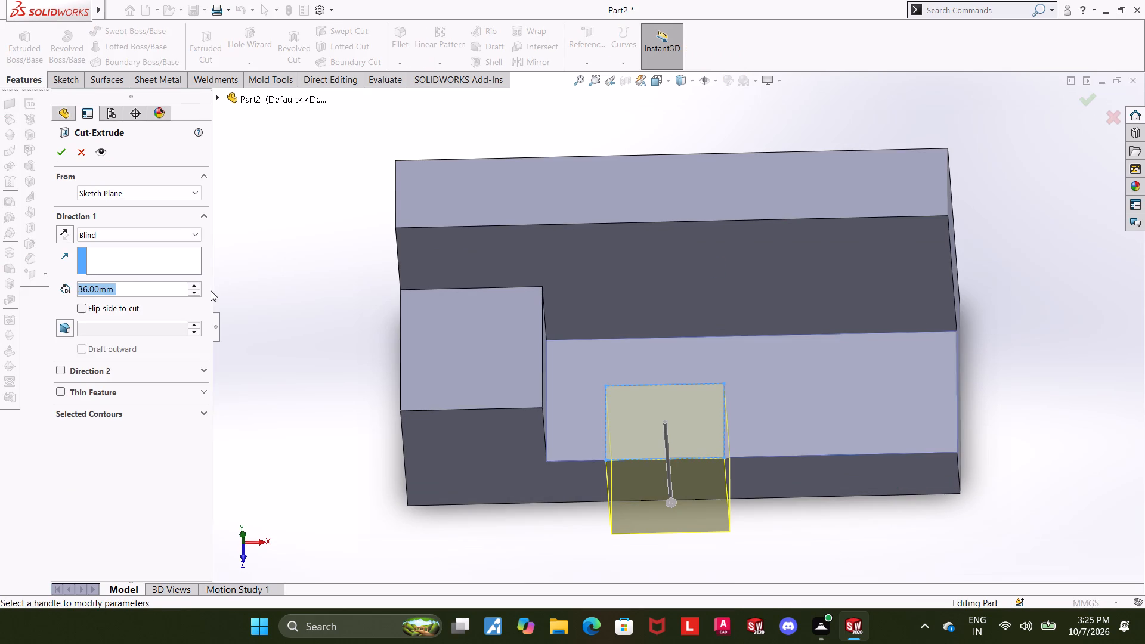
key(1)
key(0)
key(Return)
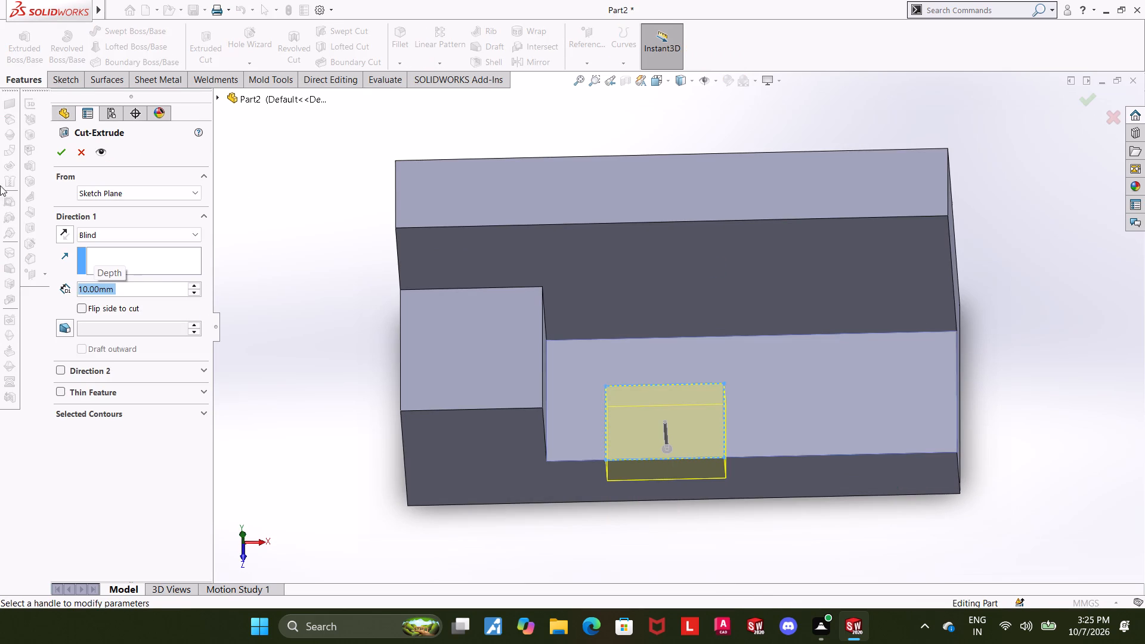
click(64, 152)
click(281, 271)
scroll(502, 301, up, 2)
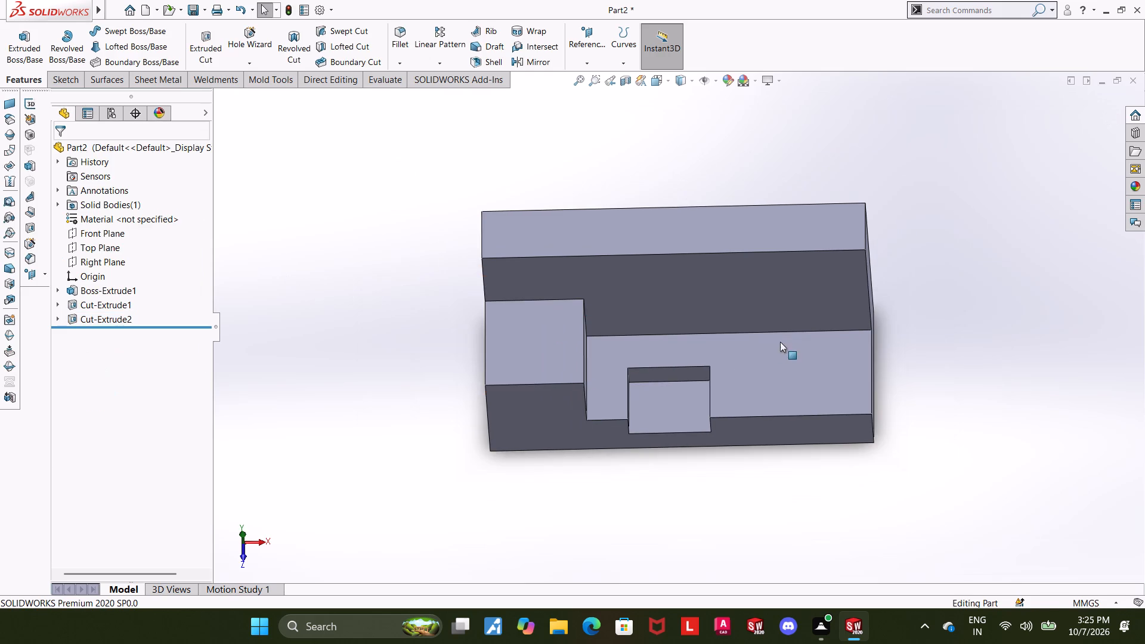
Sketch a rectangle about 35 × 56 mm on the tall rear wall's front face, from the top corner opposite the raised step down to the ledge.
scroll(812, 329, down, 1)
middle_drag(812, 329, 795, 240)
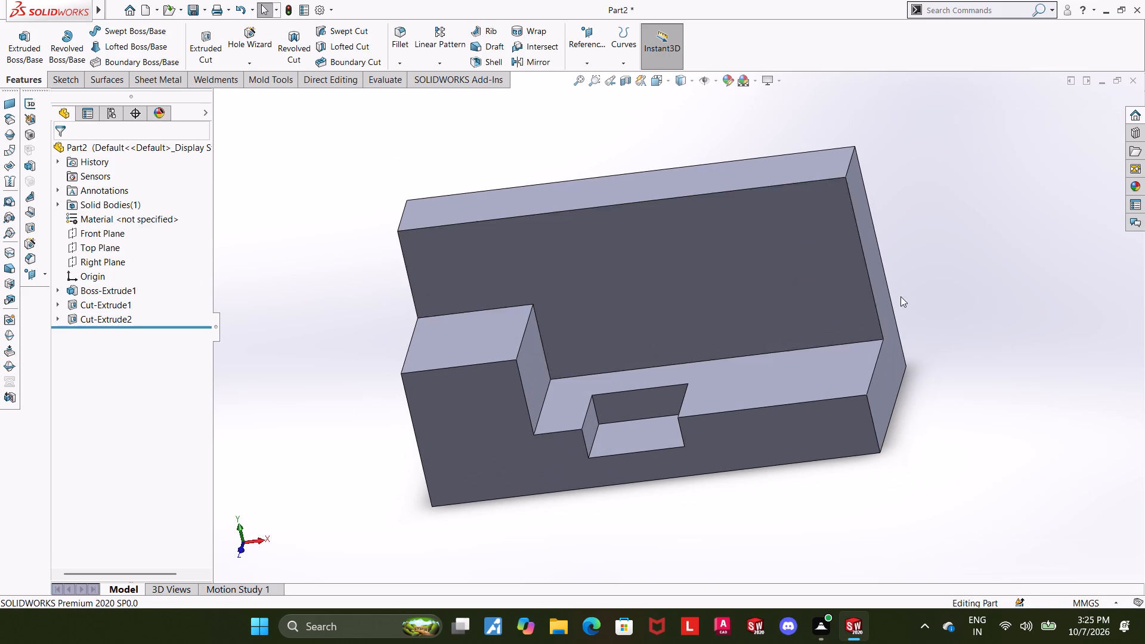
middle_drag(890, 290, 902, 220)
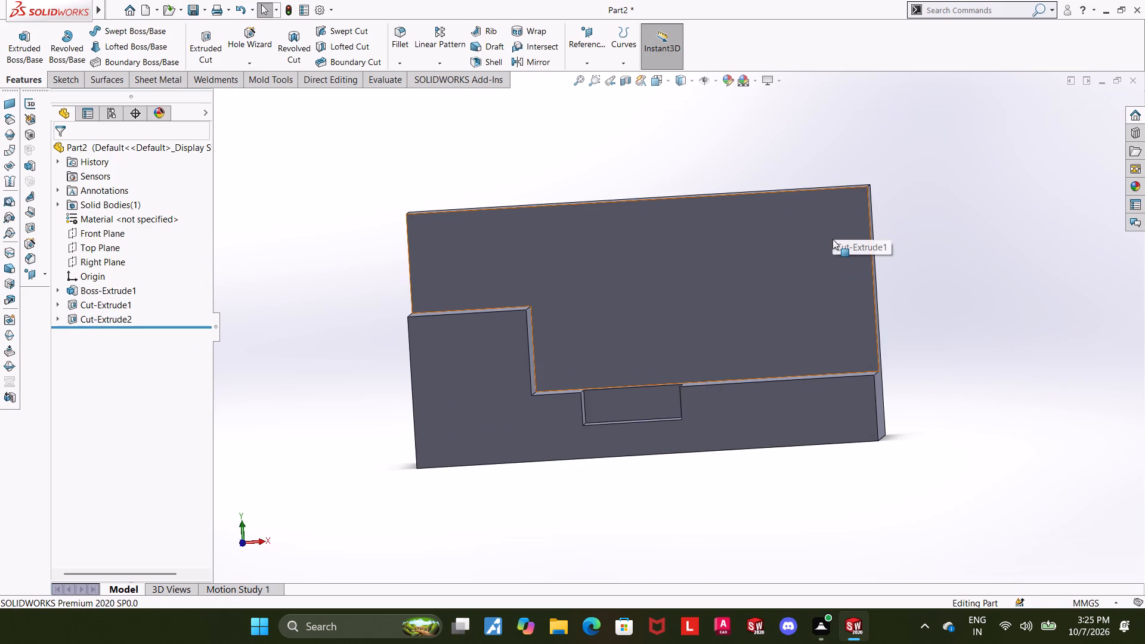
click(829, 242)
click(881, 209)
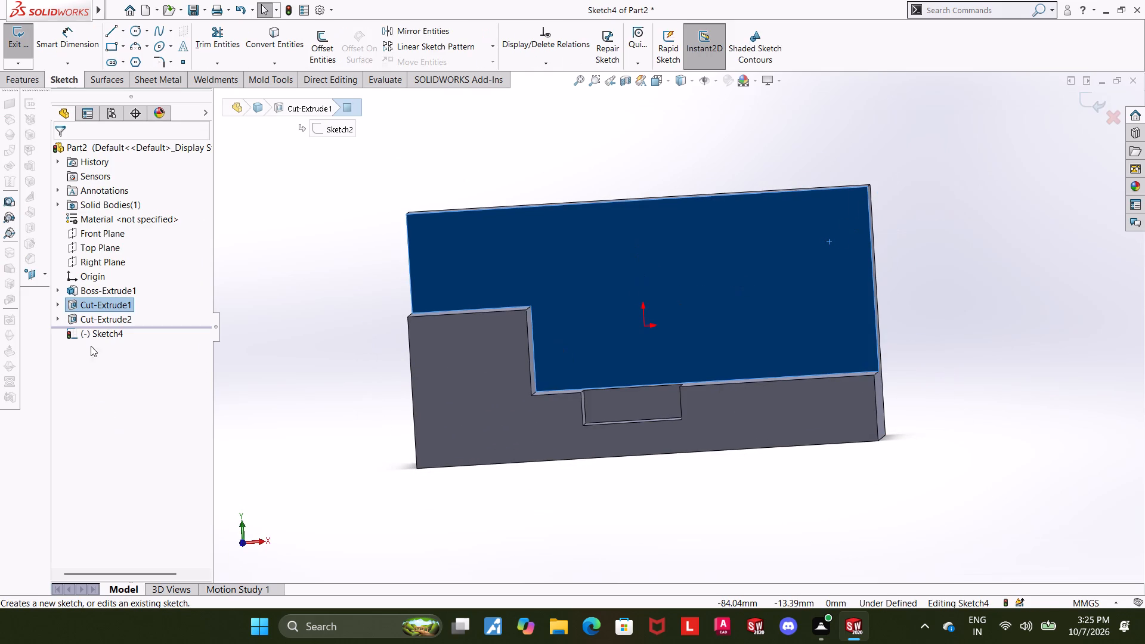
click(92, 333)
click(122, 317)
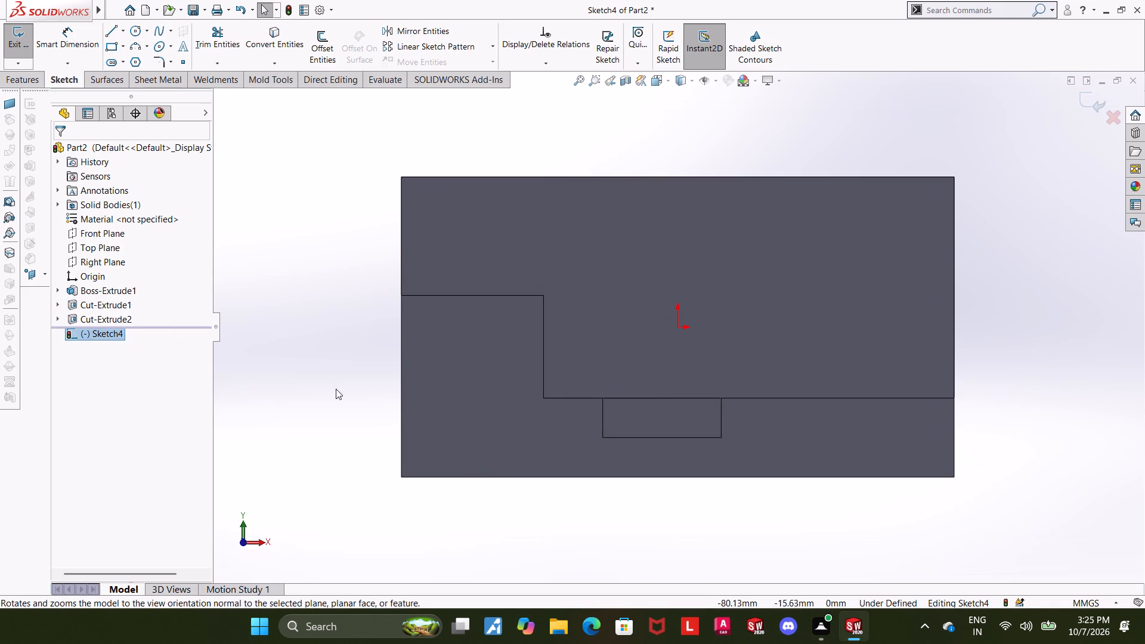
click(112, 42)
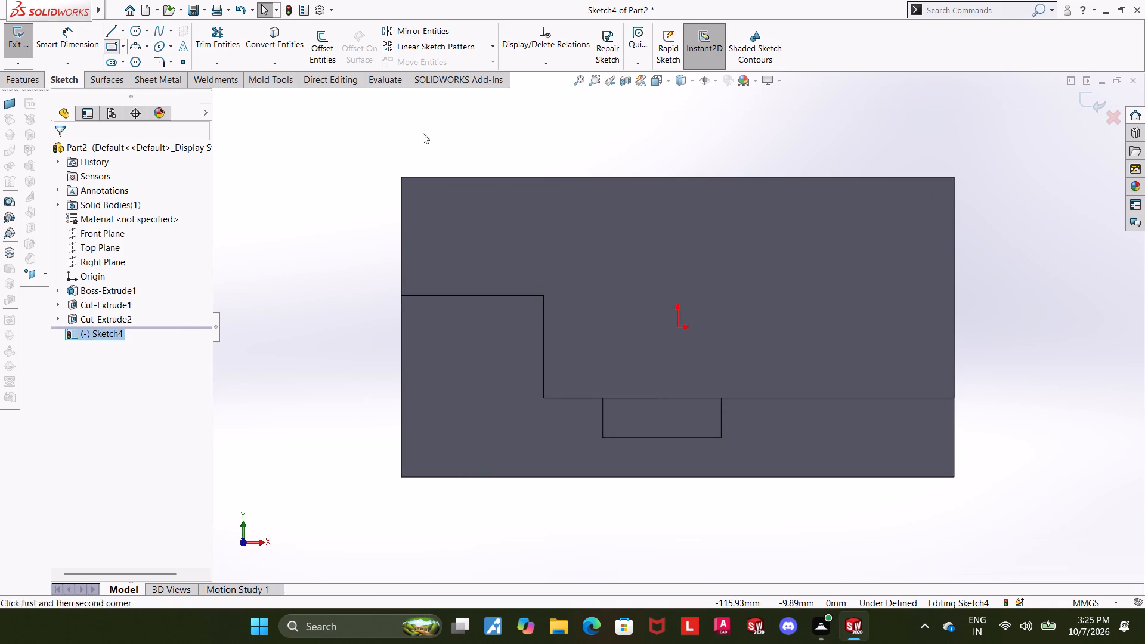
click(955, 177)
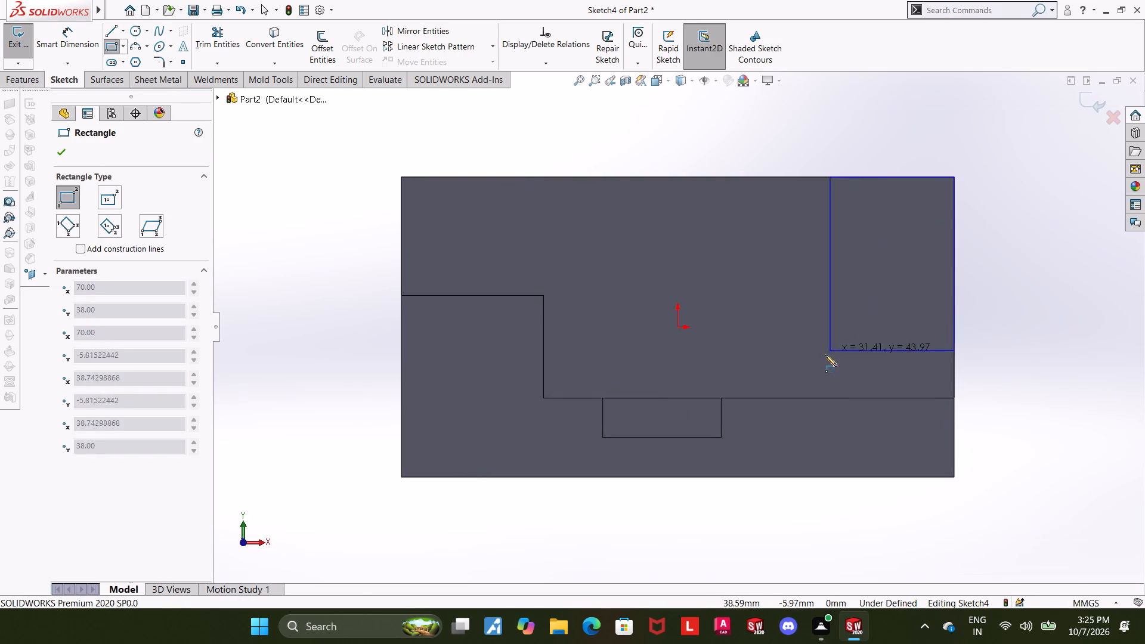
click(815, 401)
key(Escape)
key(Escape)
Dimension the rectangle's top side to 38 mm.
click(65, 44)
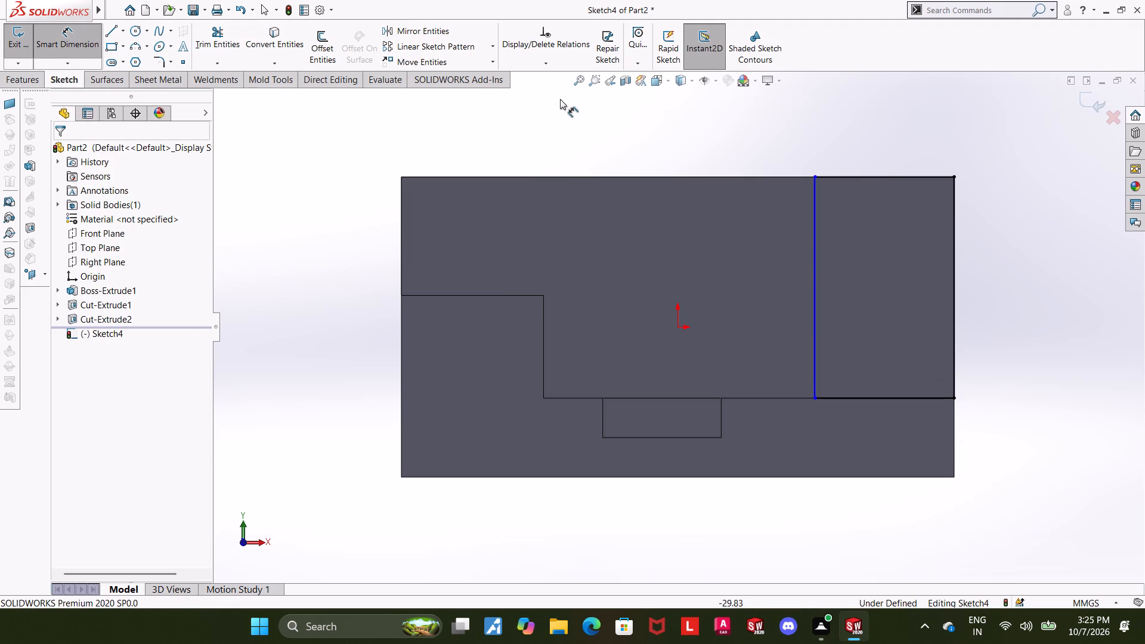
click(839, 178)
click(853, 142)
text(38)
key(Return)
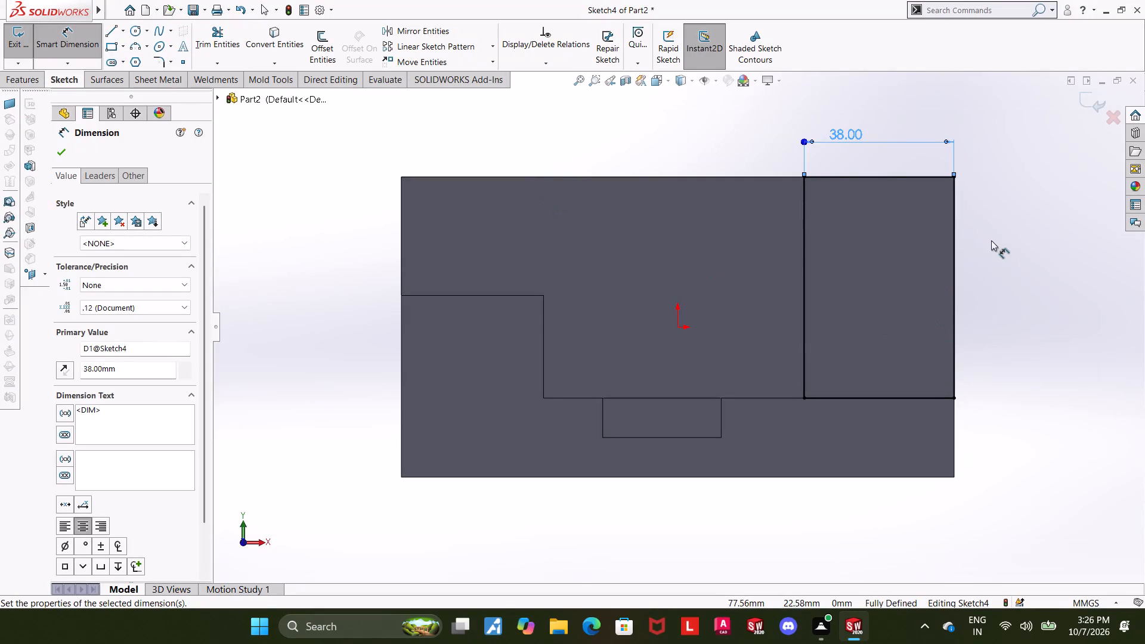
click(949, 237)
key(Escape)
key(Escape)
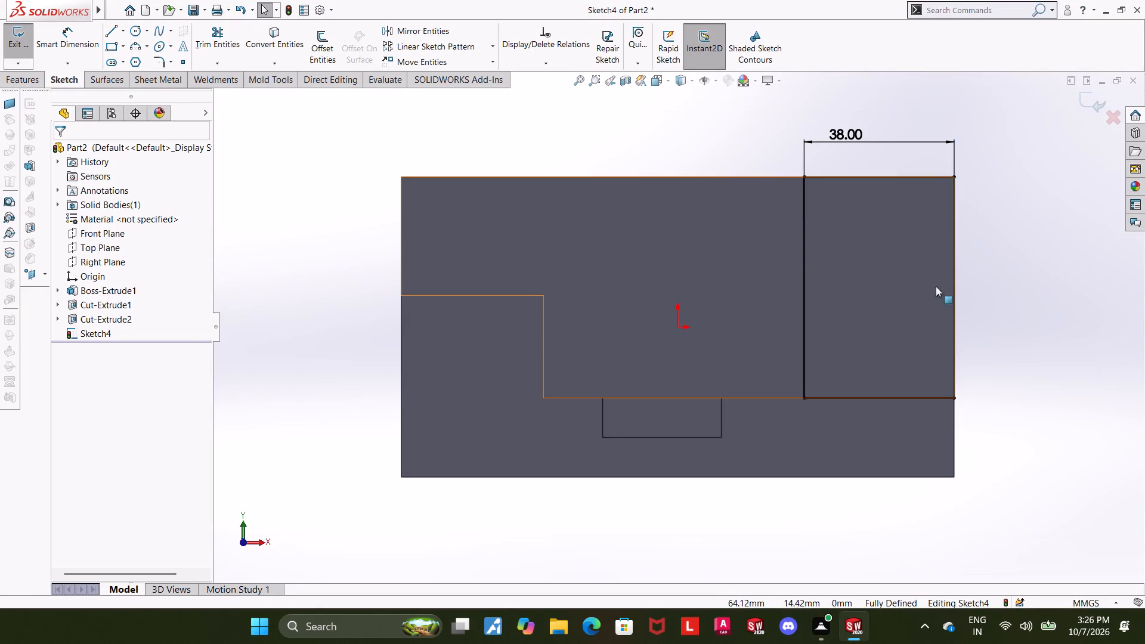
click(82, 36)
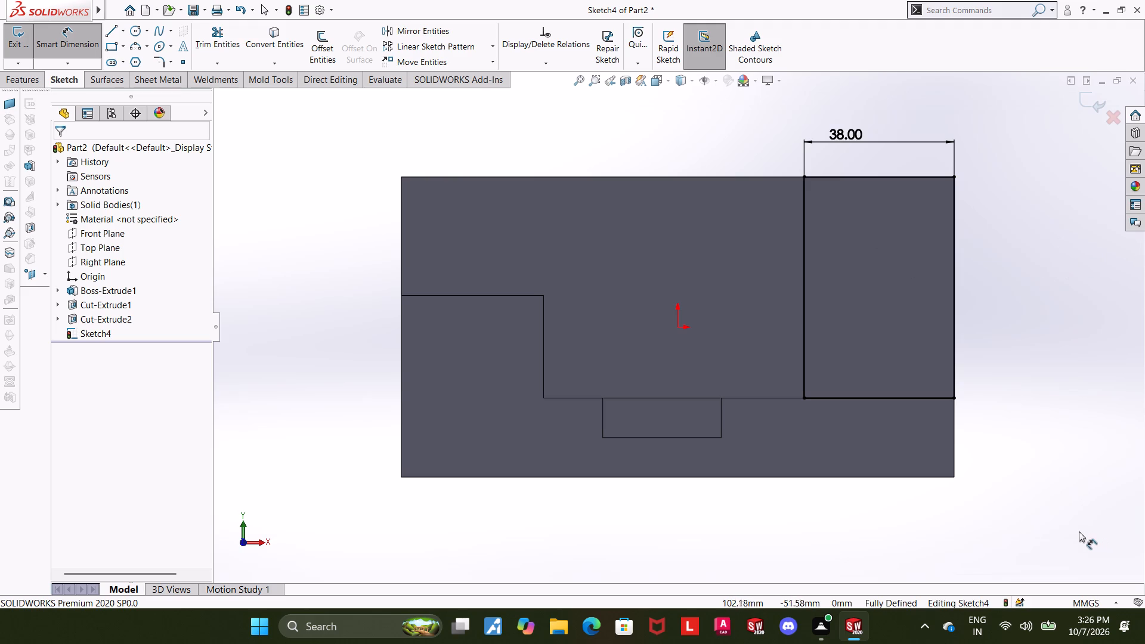
key(Escape)
key(Escape)
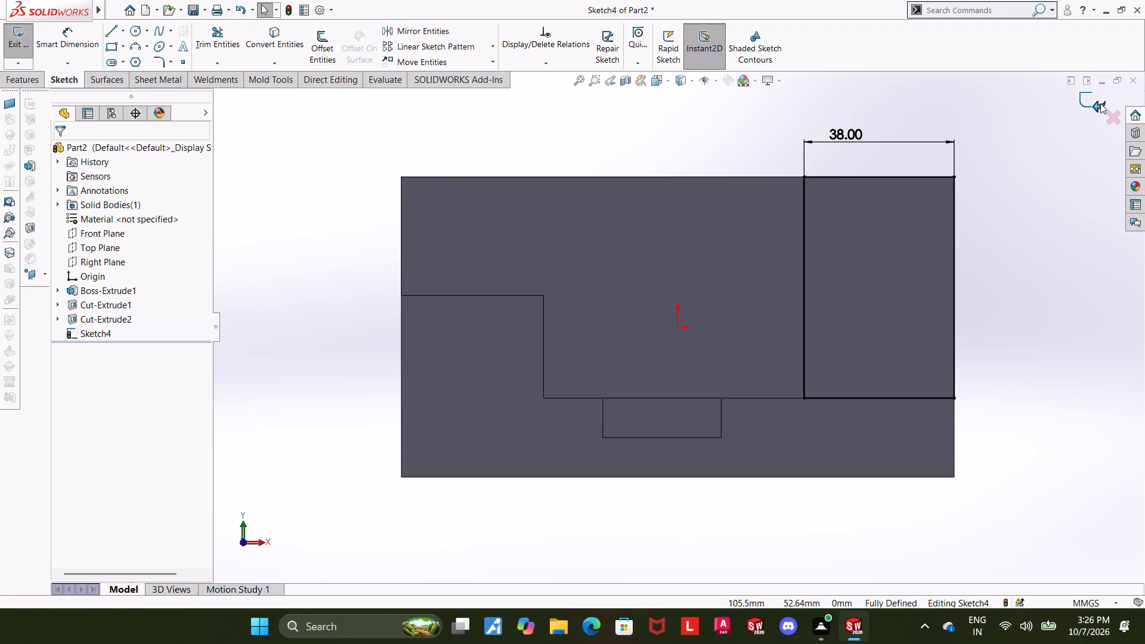
Exit the sketch and extrude-cut the rectangle 6 mm deep into the rear wall as a Blind cut.
click(1100, 103)
click(197, 41)
middle_drag(401, 188, 369, 202)
scroll(370, 202, up, 1)
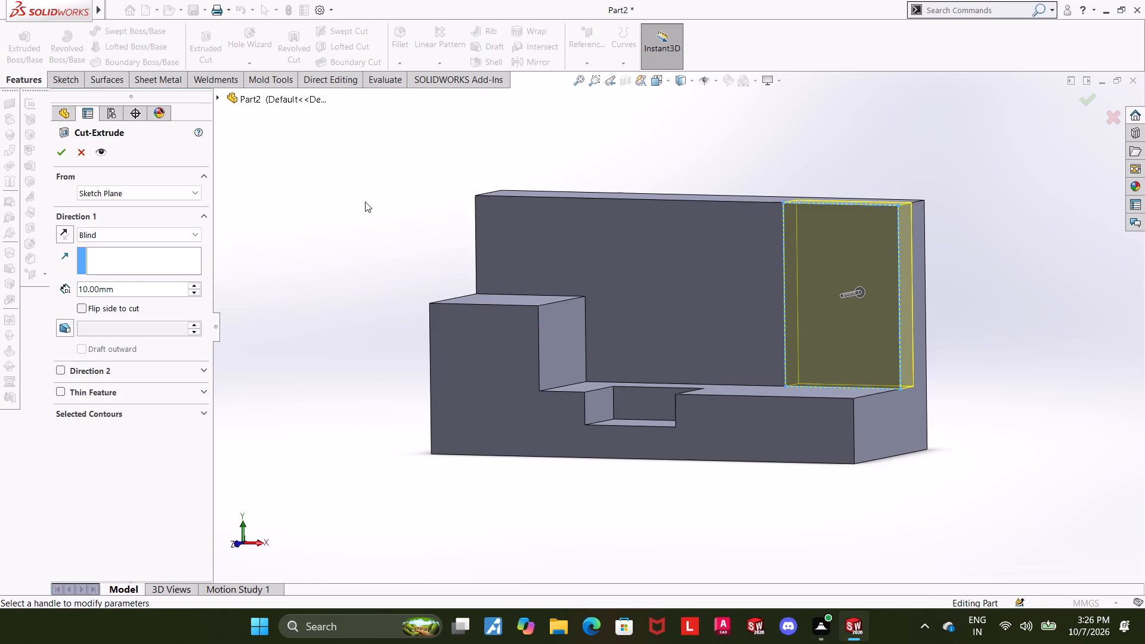
click(145, 296)
drag(154, 288, 55, 285)
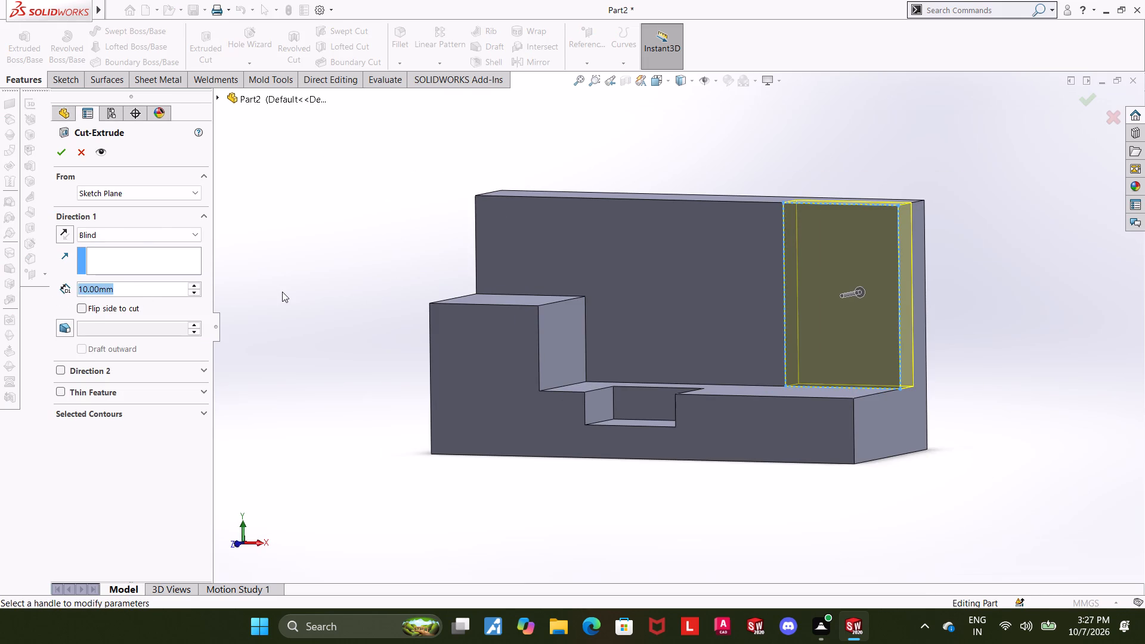
key(6)
key(Return)
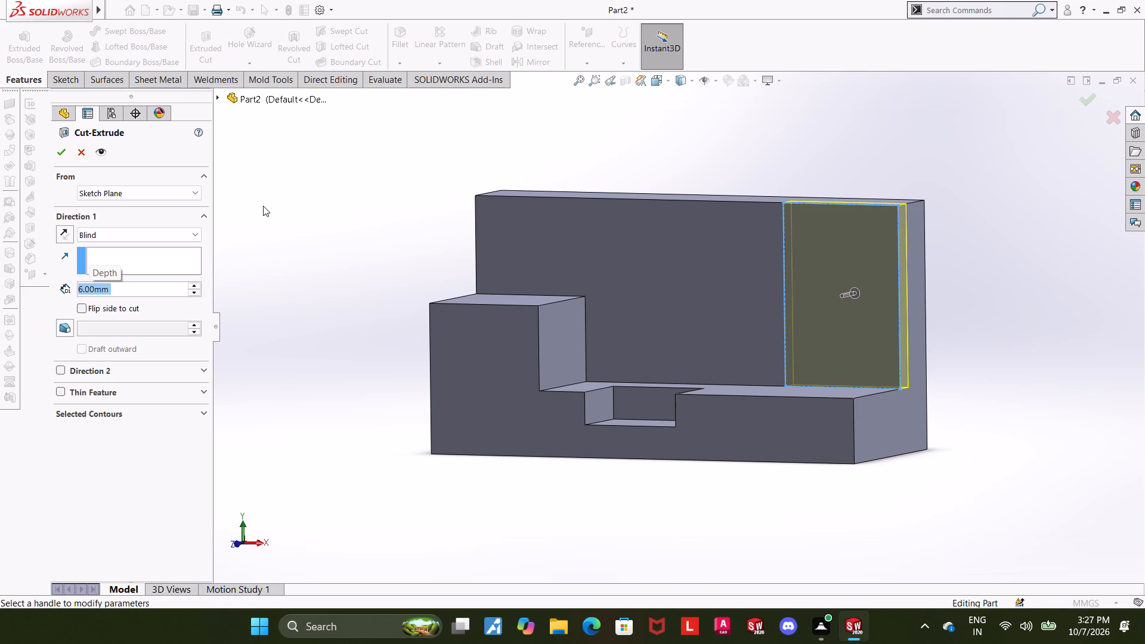
middle_drag(261, 209, 224, 314)
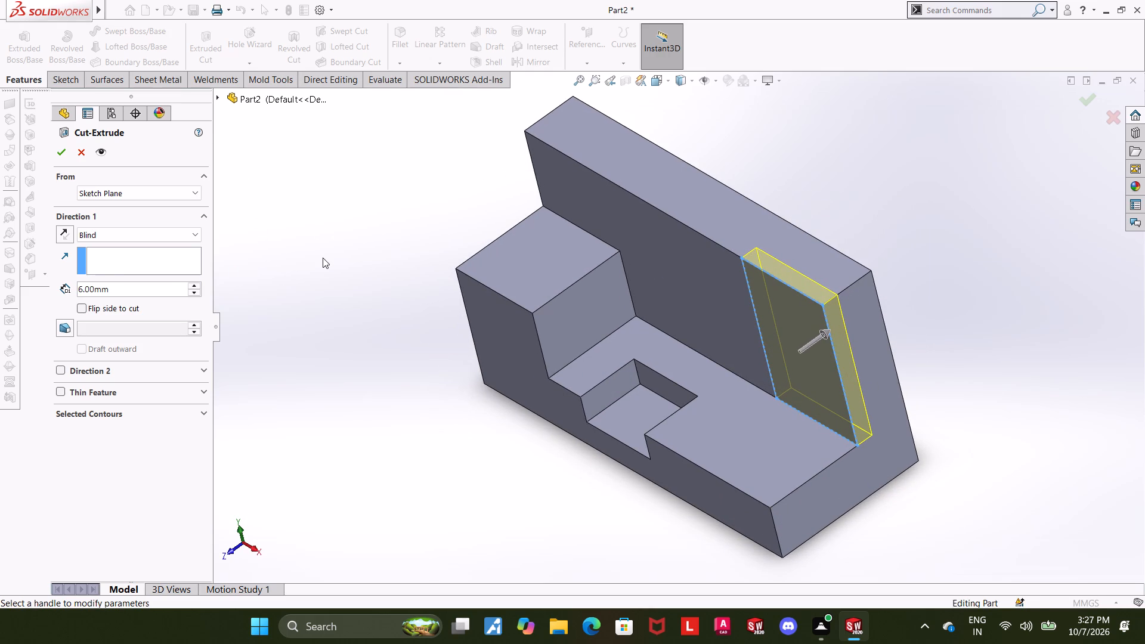
click(54, 158)
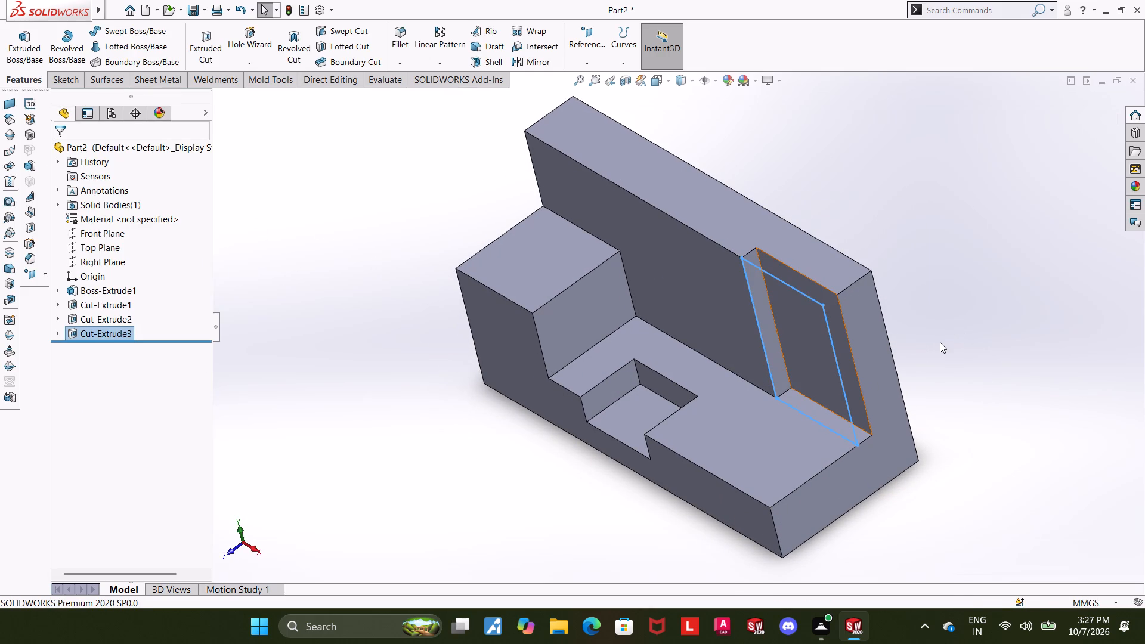
click(940, 342)
Start a sketch on the rear wall's remaining front face and draw a circle about 16 mm in diameter in its upper middle area.
scroll(939, 343, up, 4)
middle_drag(875, 406, 921, 336)
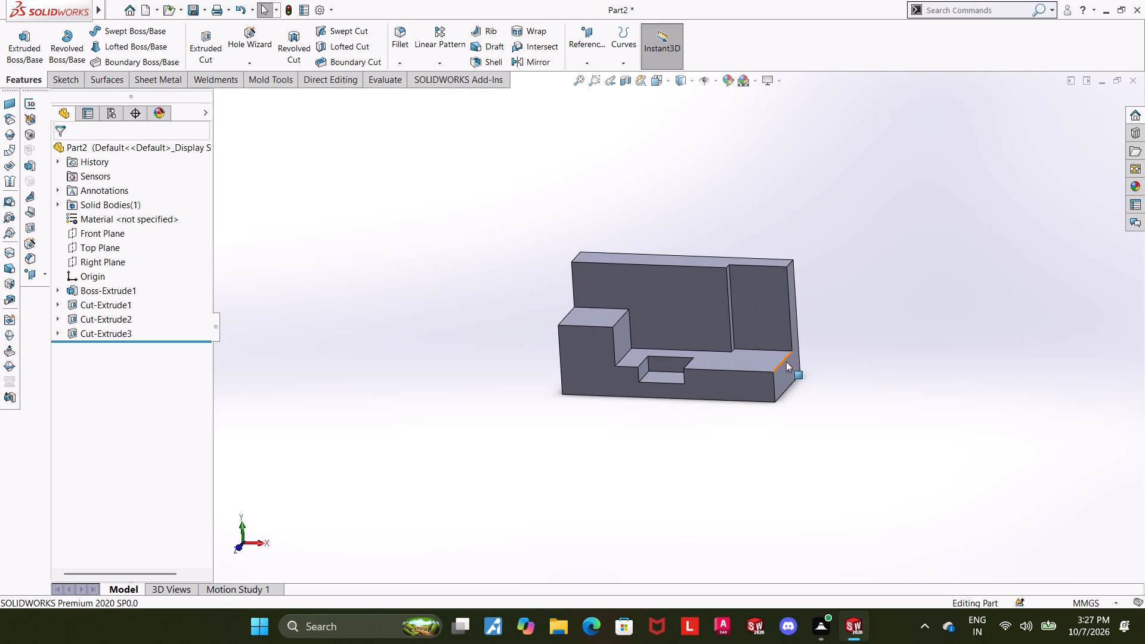
click(700, 306)
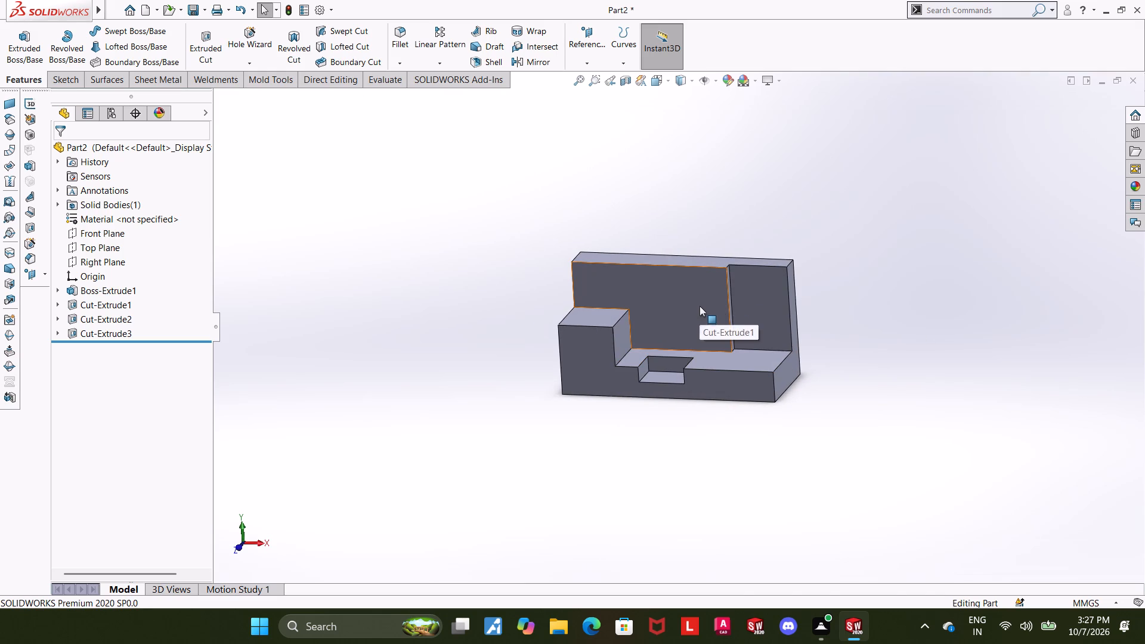
click(756, 270)
click(95, 349)
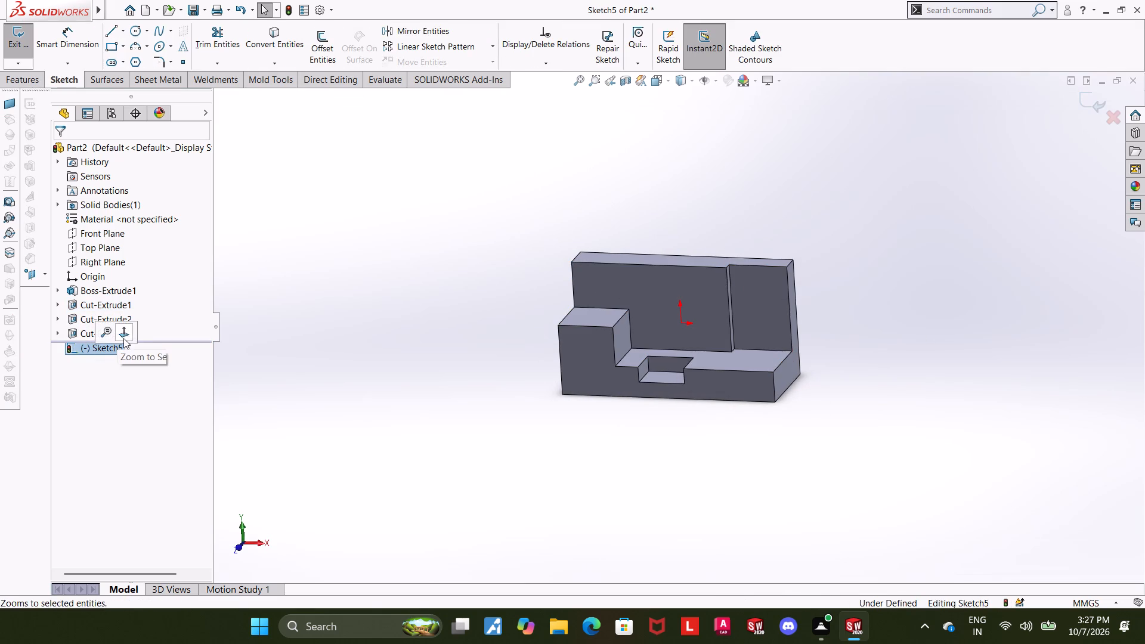
click(125, 336)
click(136, 32)
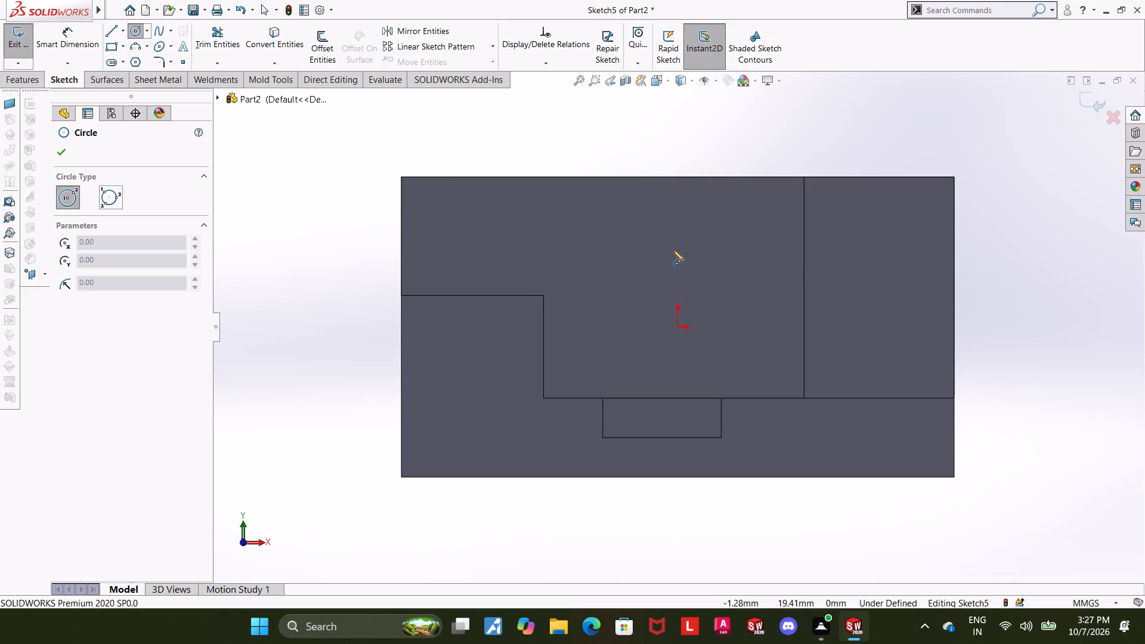
click(652, 242)
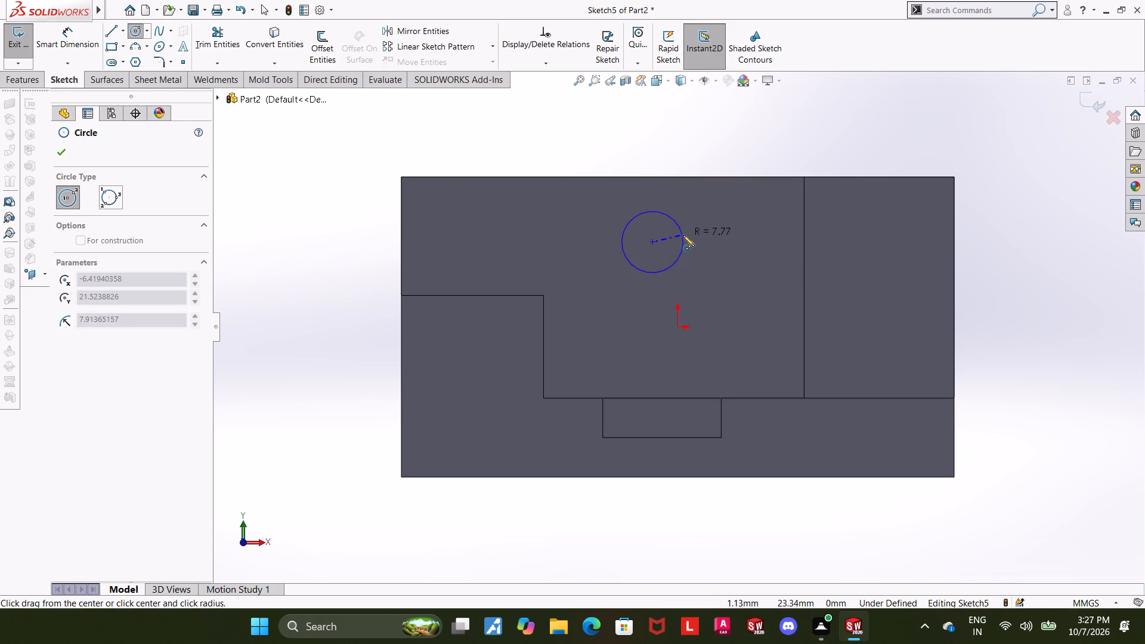
click(683, 235)
key(Escape)
key(Escape)
Dimension the circle's diameter to 18 mm.
click(89, 38)
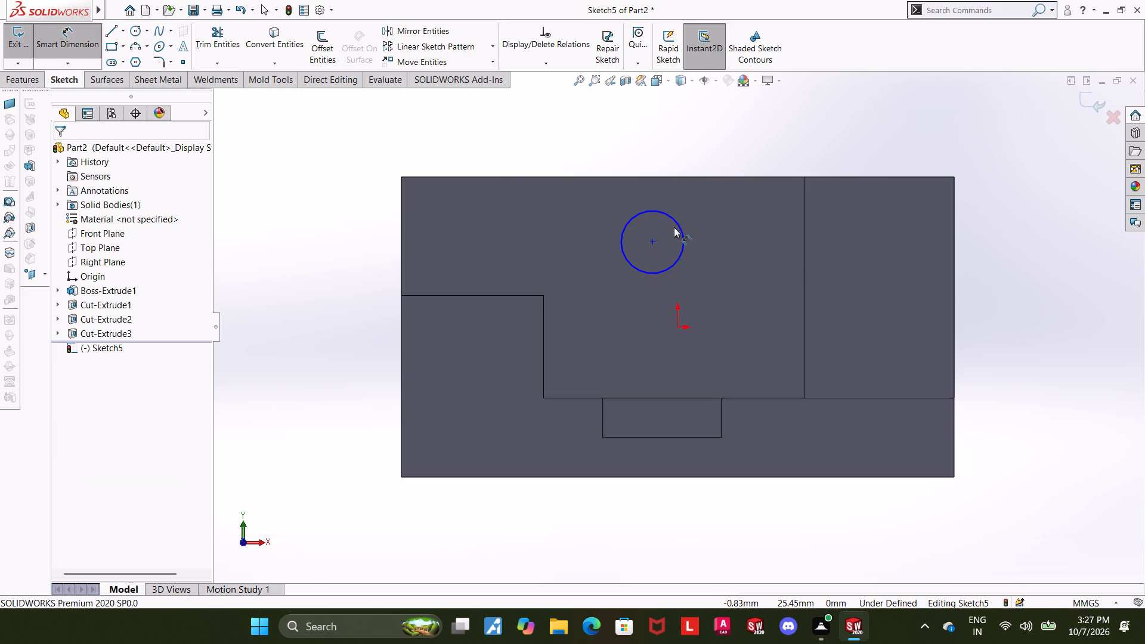
click(676, 226)
click(692, 219)
text(18\)
key(Return)
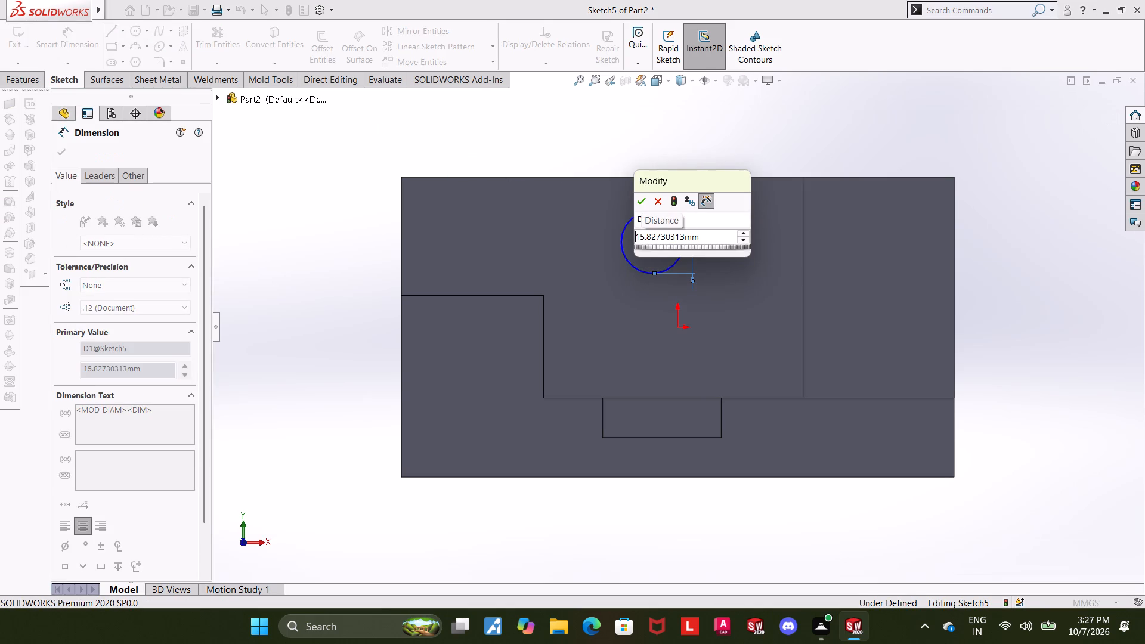
drag(717, 234, 429, 235)
text(18)
key(Return)
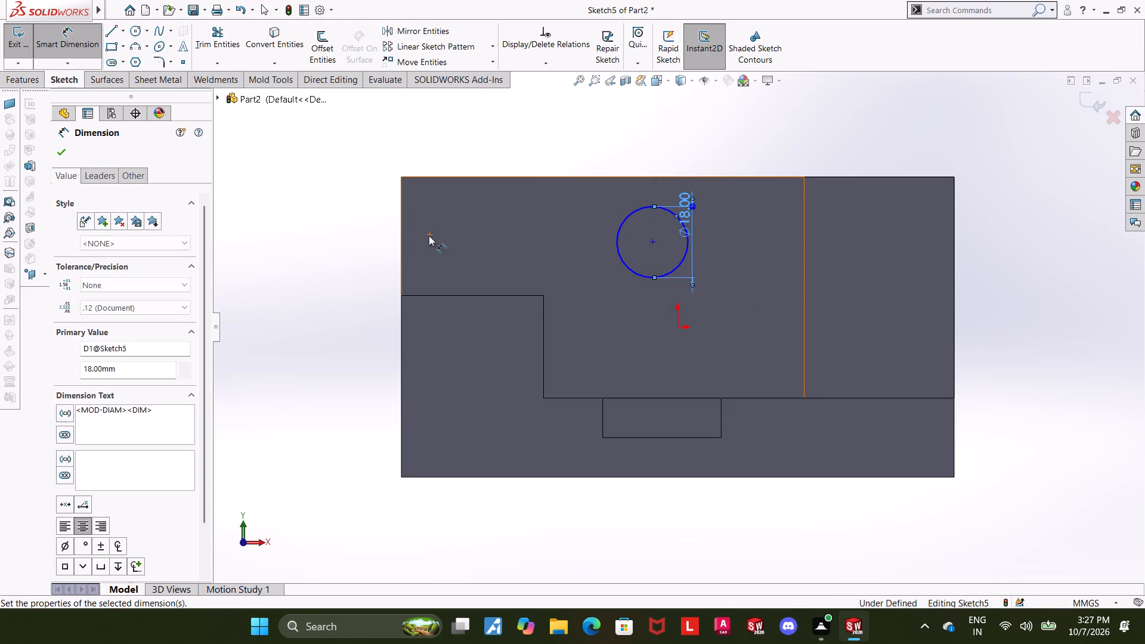
key(Escape)
Dimension the horizontal distance from the circle's centre to the recess's vertical edge to 30 mm.
click(63, 36)
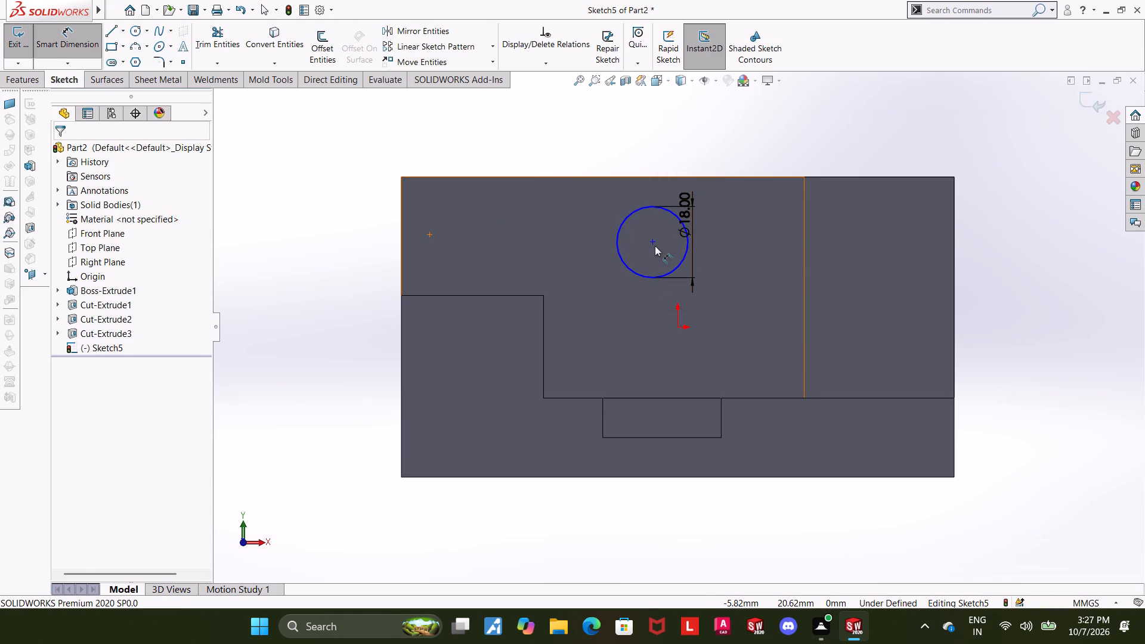
click(654, 243)
click(803, 267)
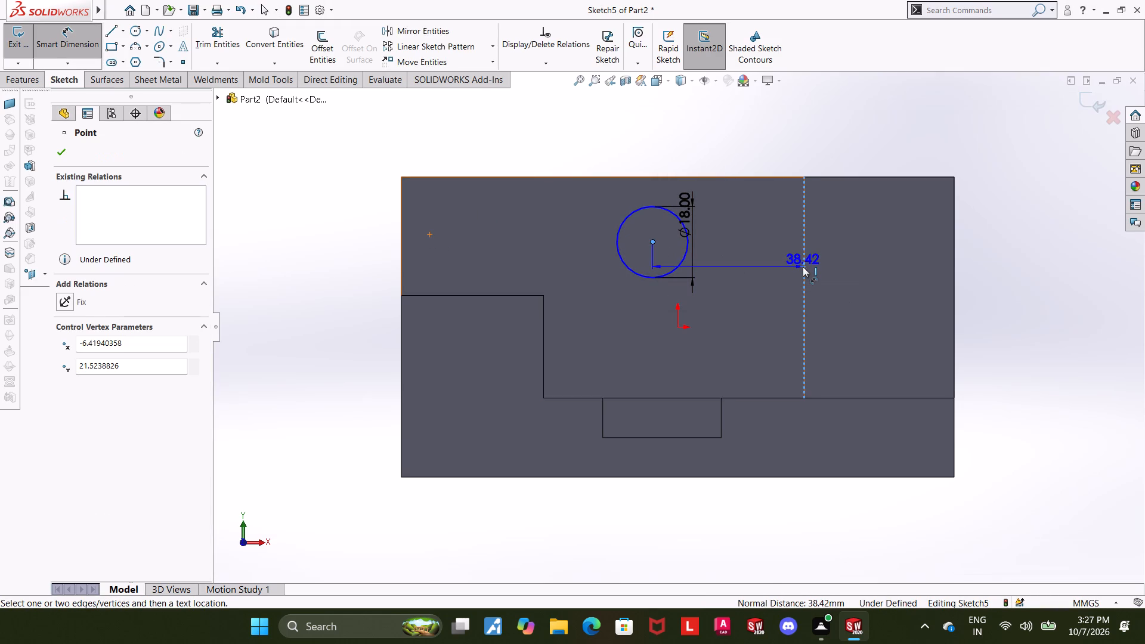
click(770, 295)
text(30)
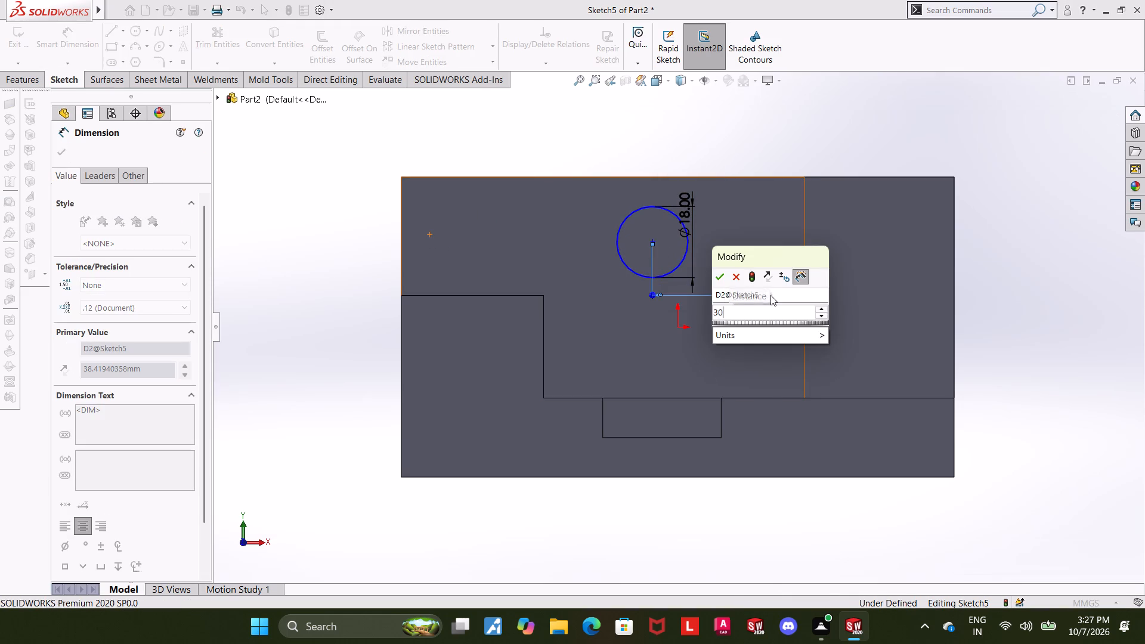
key(Return)
key(Escape)
key(Escape)
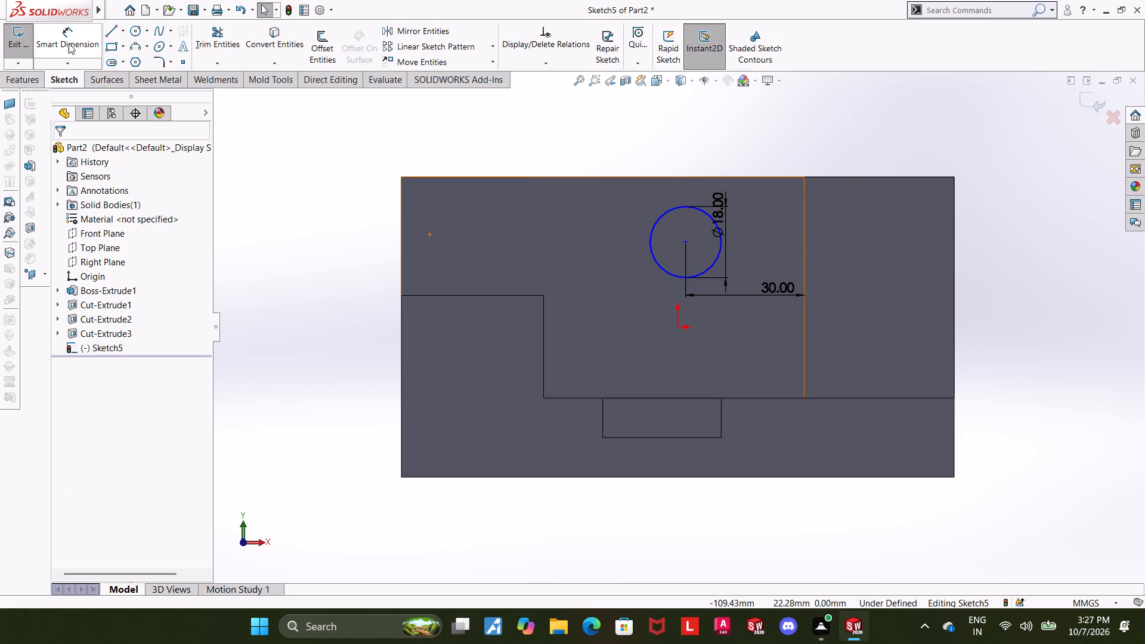
Dimension the vertical distance from the circle's centre to the wall's top edge to 17 mm.
click(69, 43)
click(684, 240)
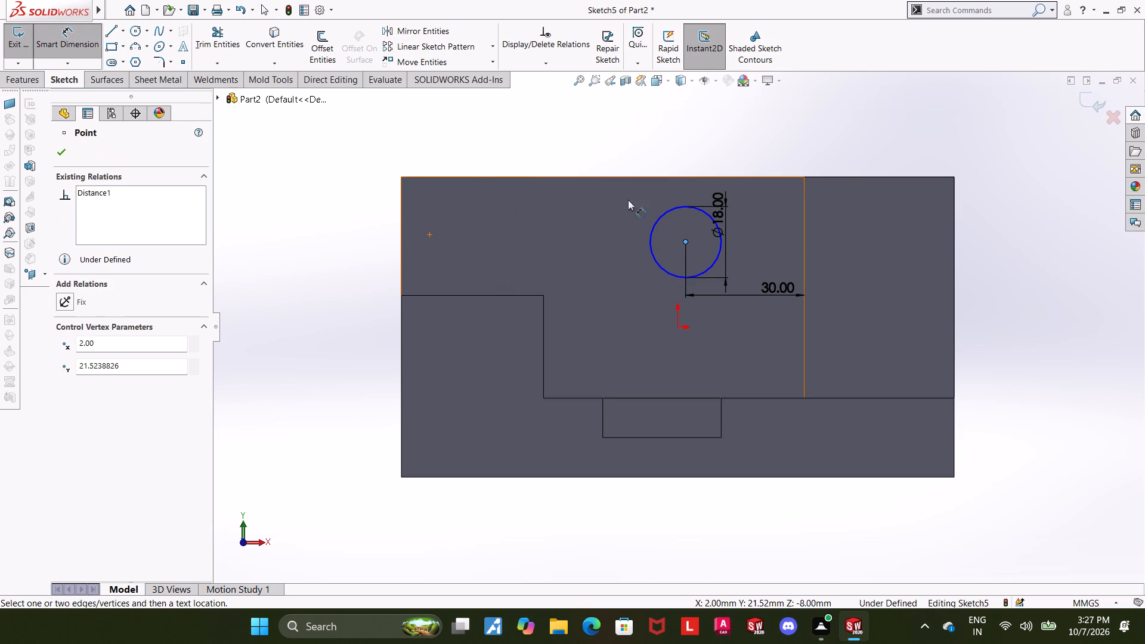
click(622, 176)
click(615, 218)
text(17)
key(Return)
key(Escape)
key(Escape)
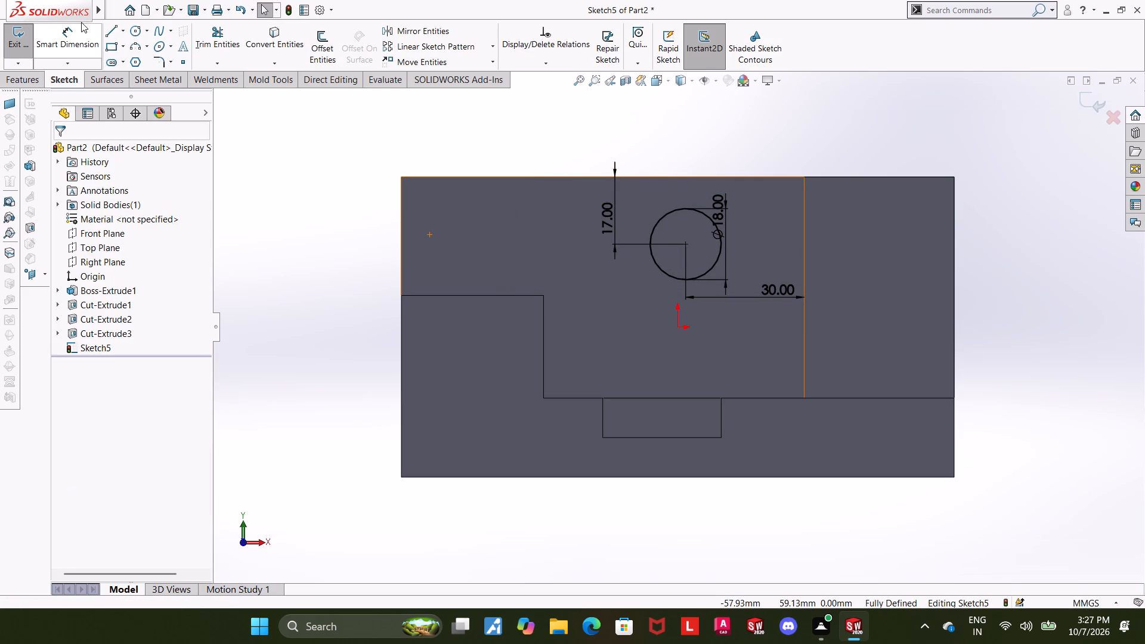
Sketch a corner rectangle from the wall's top corner above the raised step, ending about 12 mm above that step.
click(117, 45)
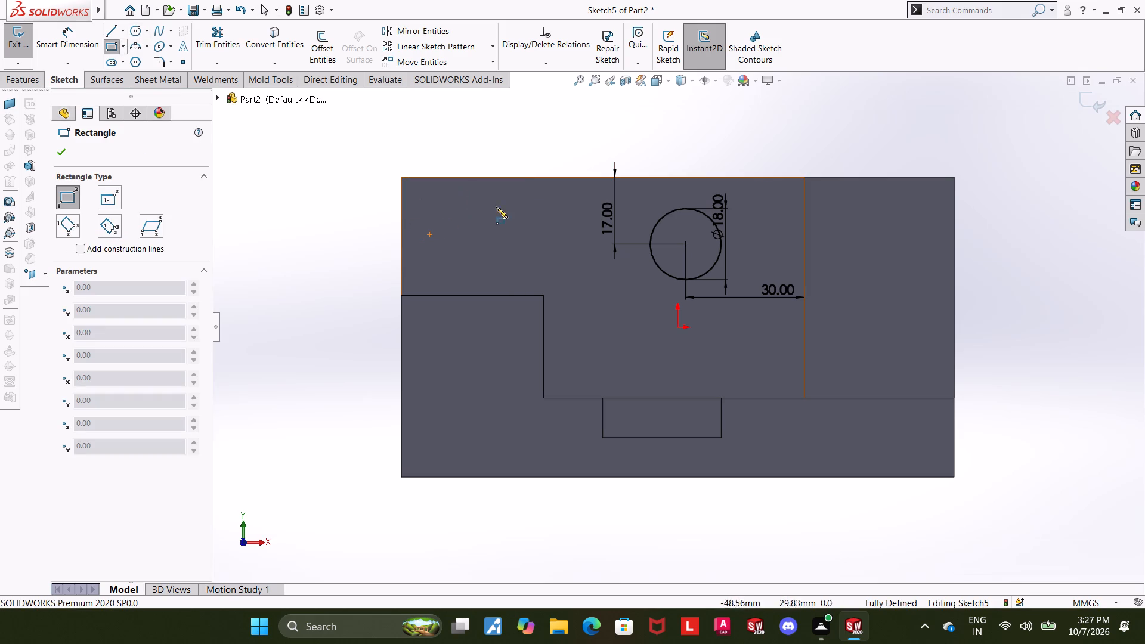
click(401, 177)
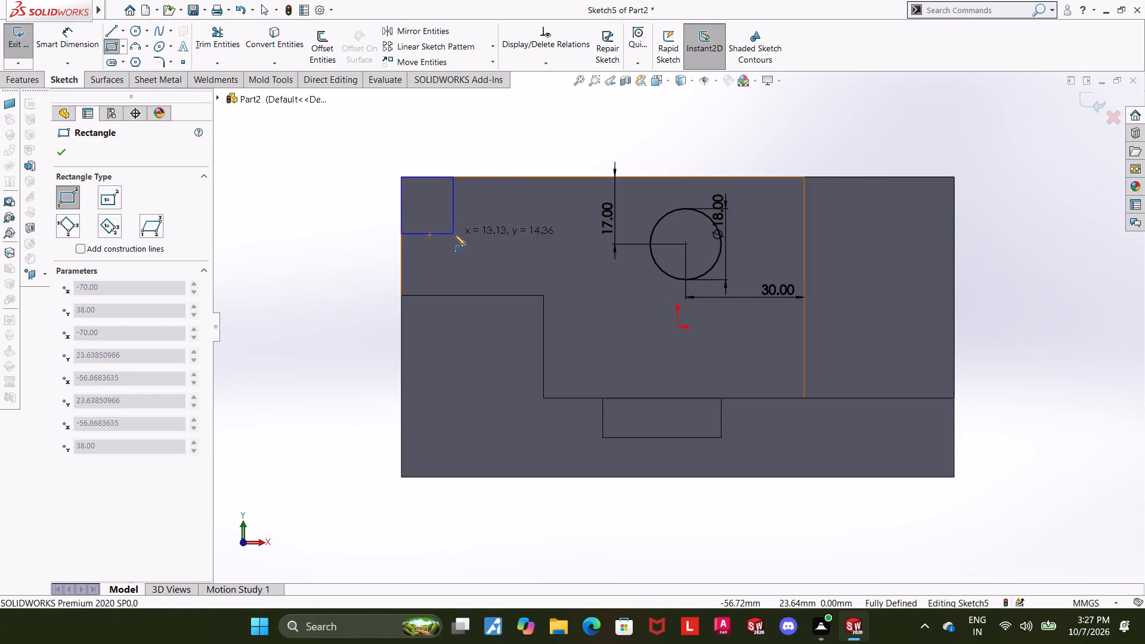
click(447, 250)
key(Escape)
key(Escape)
key(Escape)
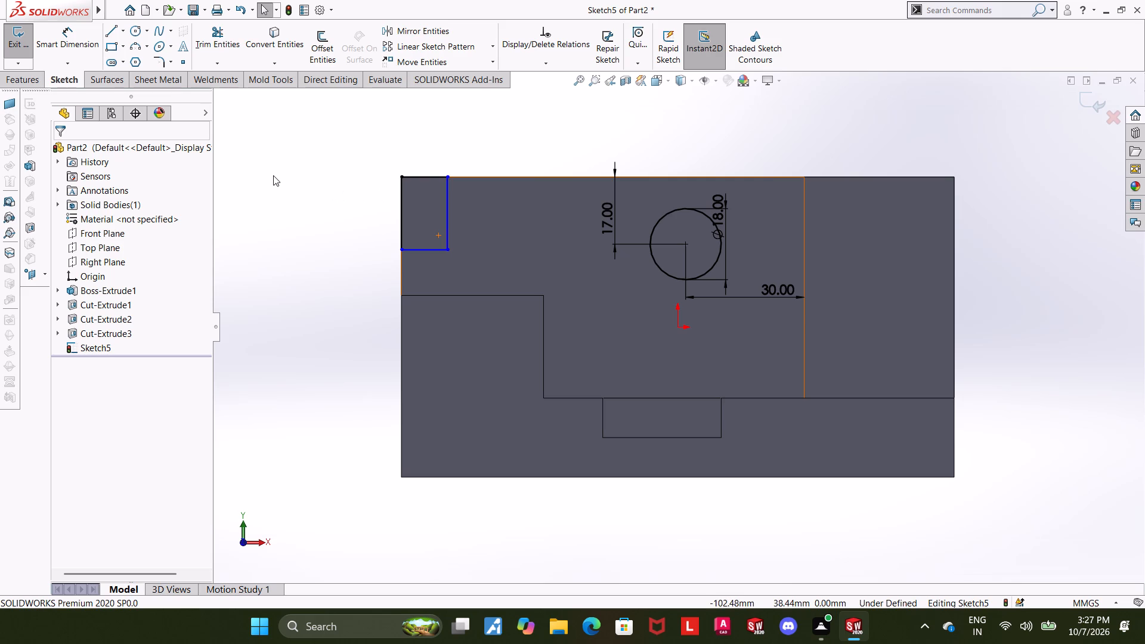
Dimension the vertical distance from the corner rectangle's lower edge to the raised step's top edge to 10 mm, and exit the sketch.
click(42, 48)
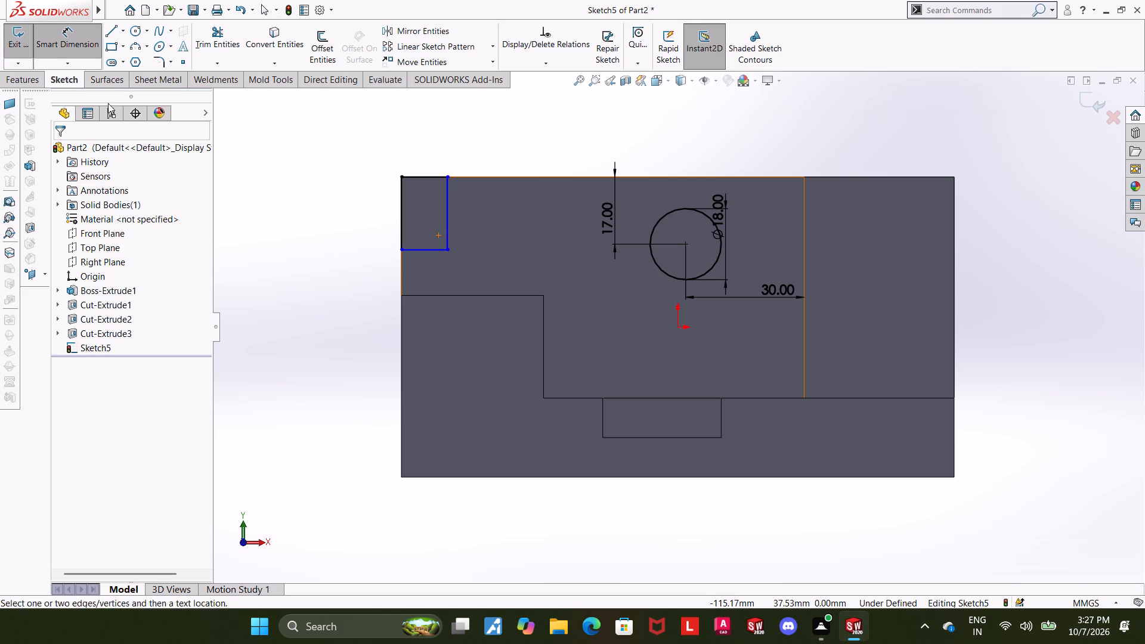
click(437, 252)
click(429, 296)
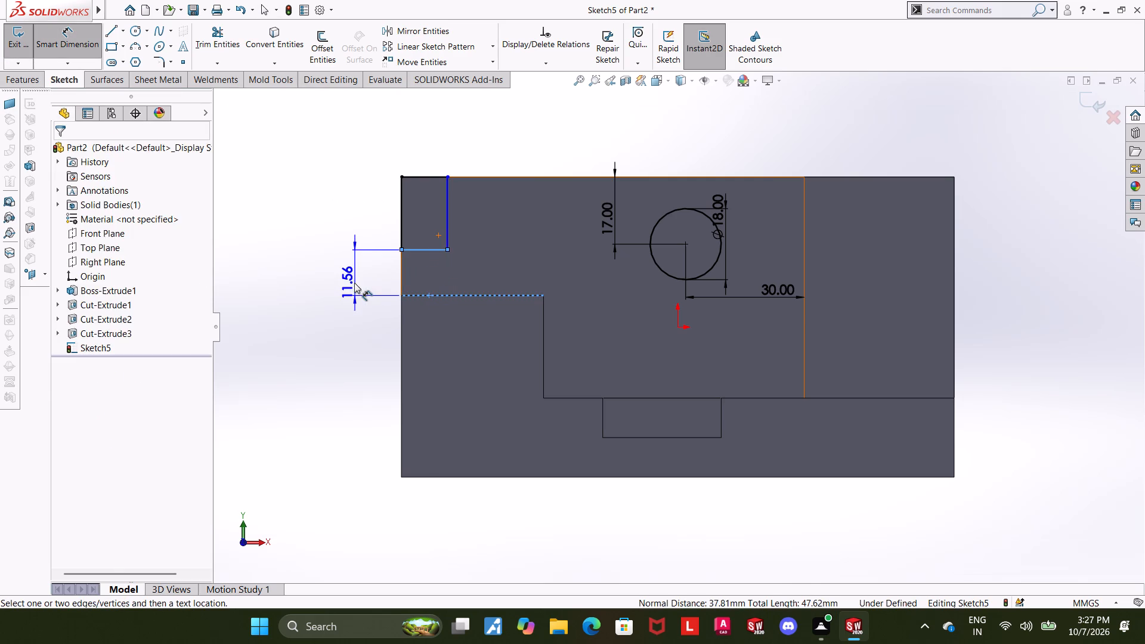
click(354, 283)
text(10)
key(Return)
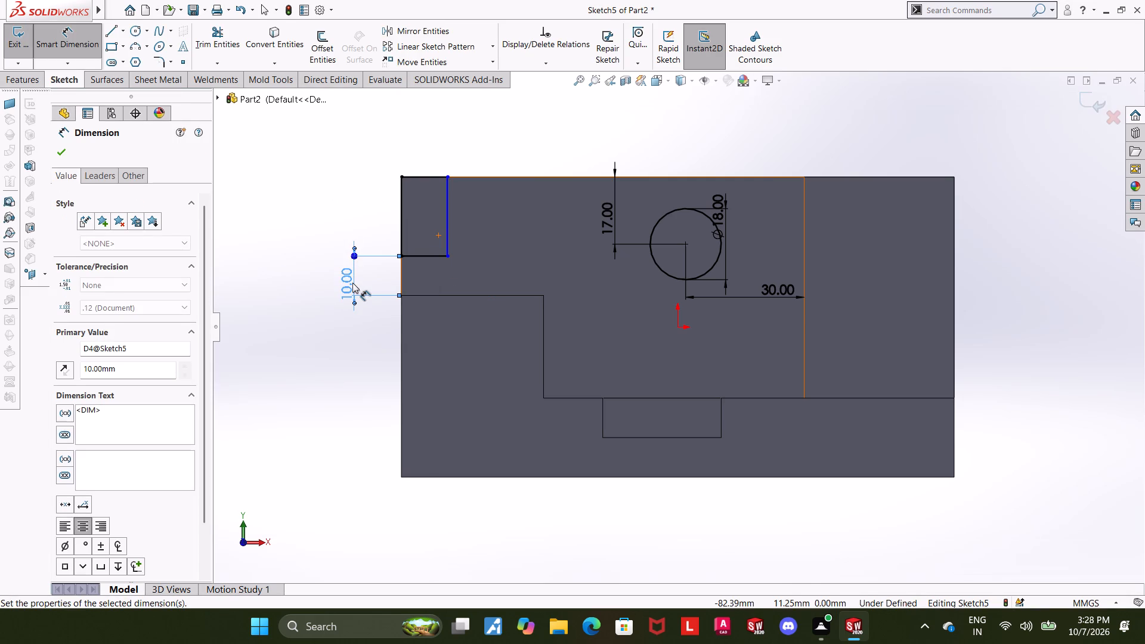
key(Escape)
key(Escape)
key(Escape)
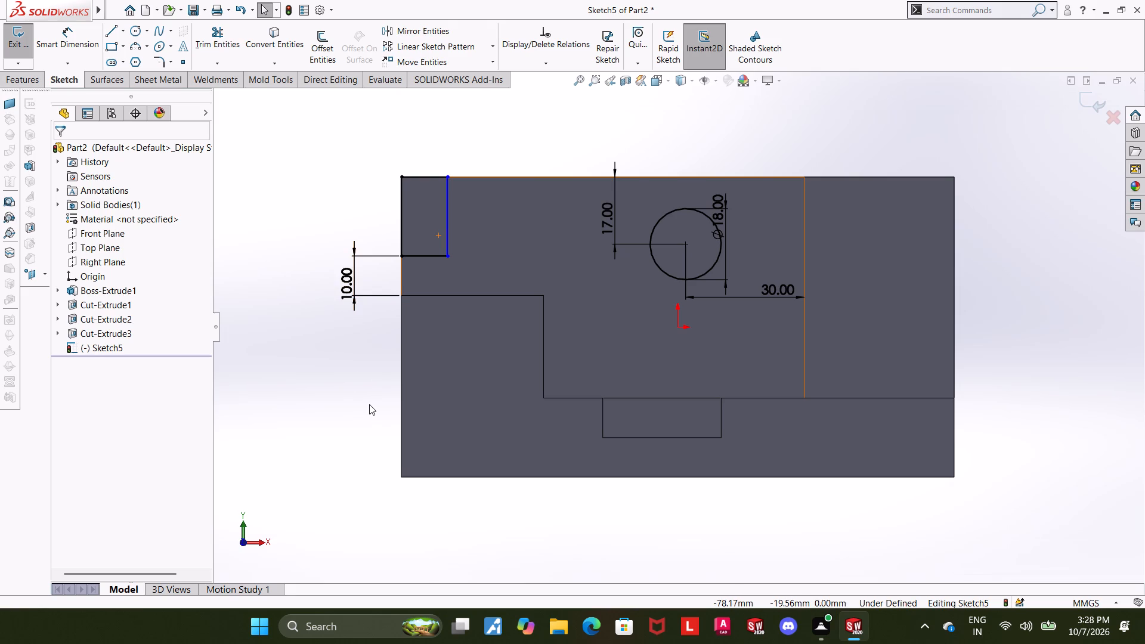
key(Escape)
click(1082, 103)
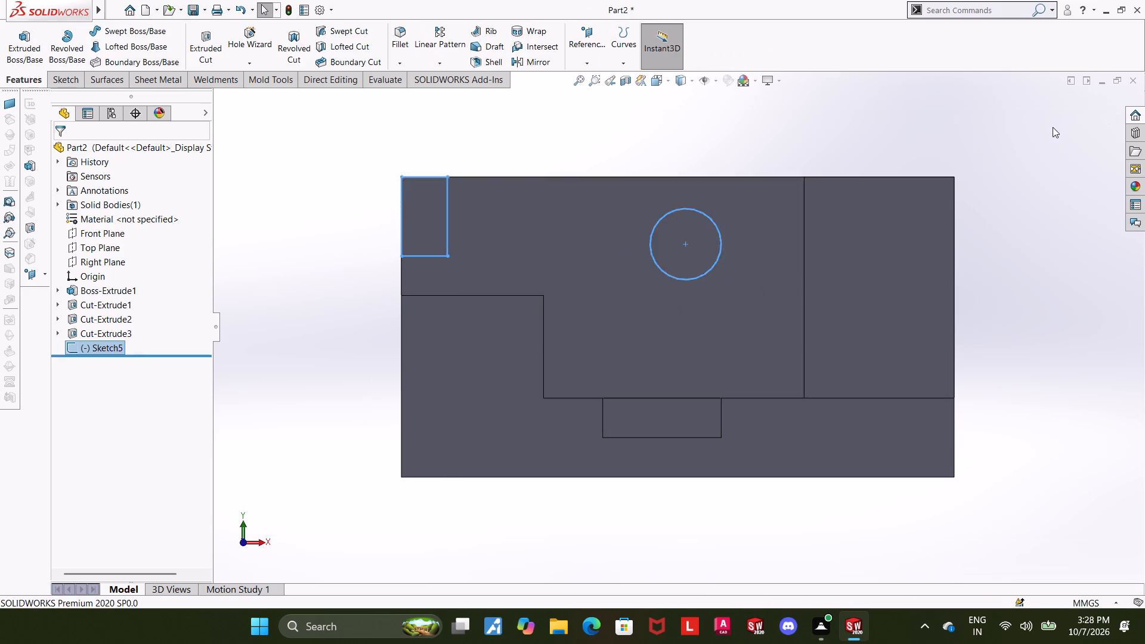
Undo back through the rectangle's 10 mm distance dimension and the corner rectangle itself, leaving only the dimensioned circle in the sketch.
scroll(1051, 128, up, 2)
key(ctrl+z)
key(ctrl+z)
key(ctrl+z)
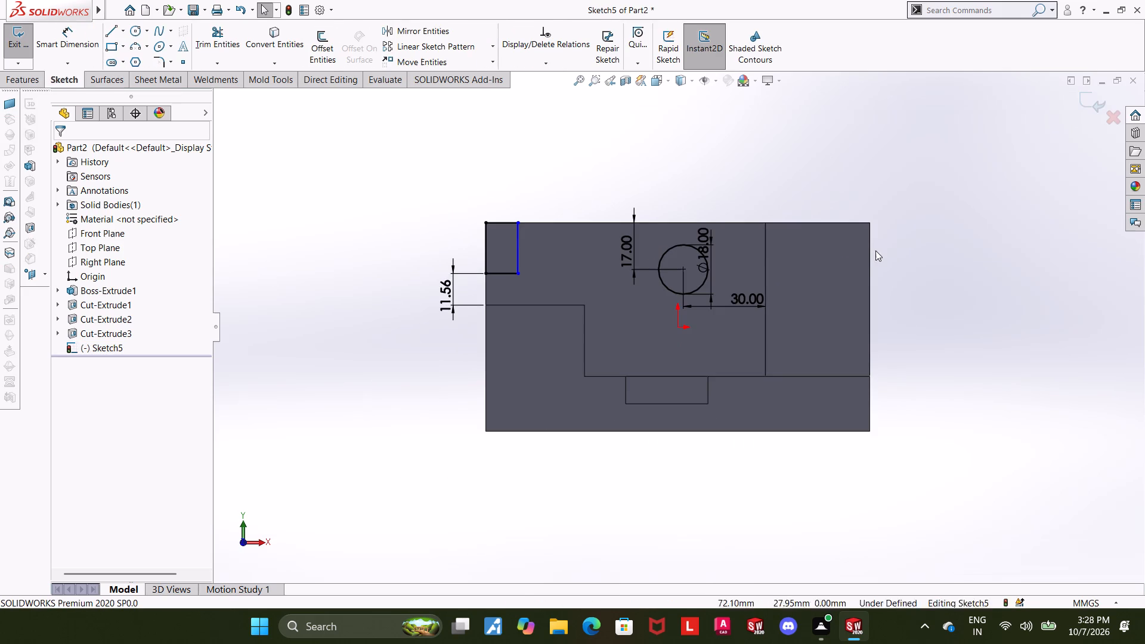
key(ctrl+z)
click(874, 253)
Sketch a vertical centrepoint straight slot on the recessed wall area, about 40 mm between arc centres and about 12 mm wide.
scroll(840, 234, up, 1)
middle_drag(840, 234, 841, 240)
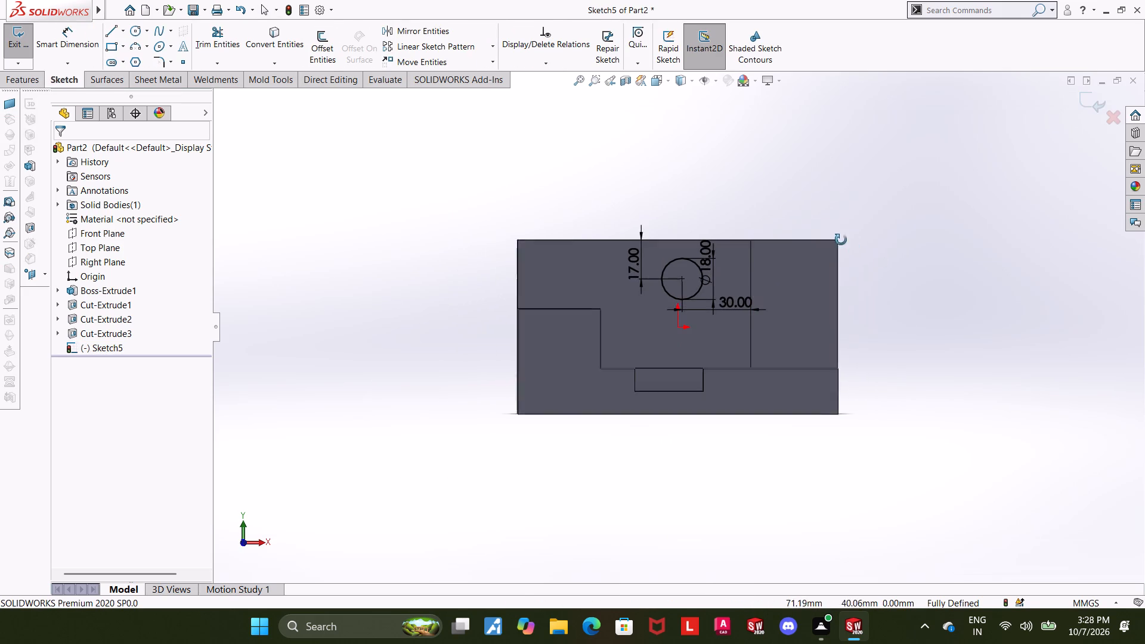
middle_drag(841, 240, 843, 255)
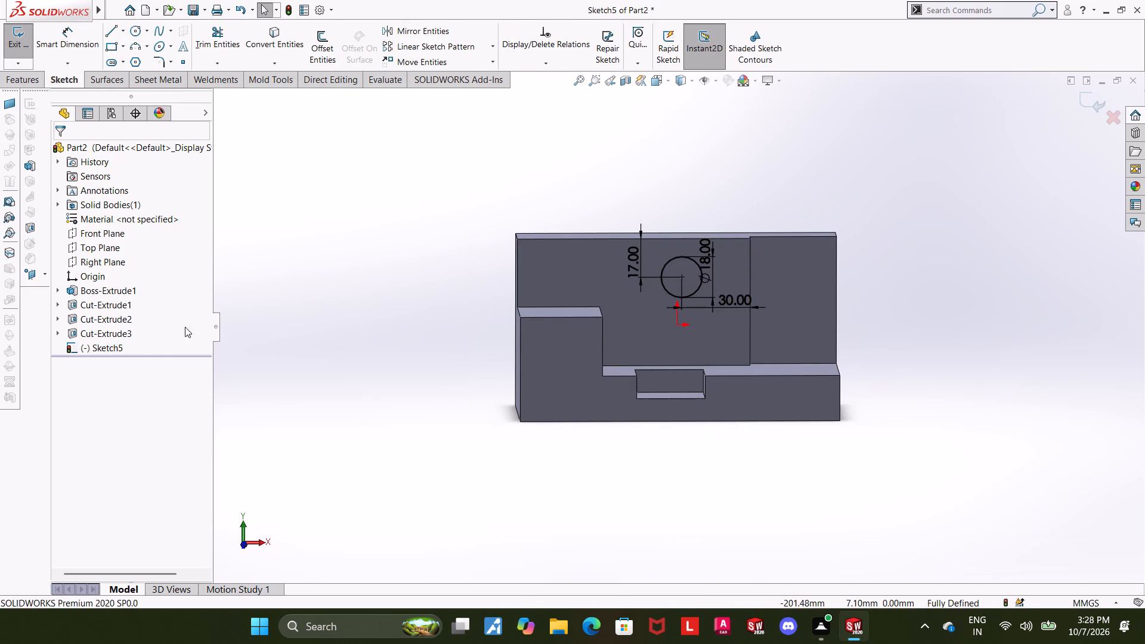
click(113, 352)
click(141, 332)
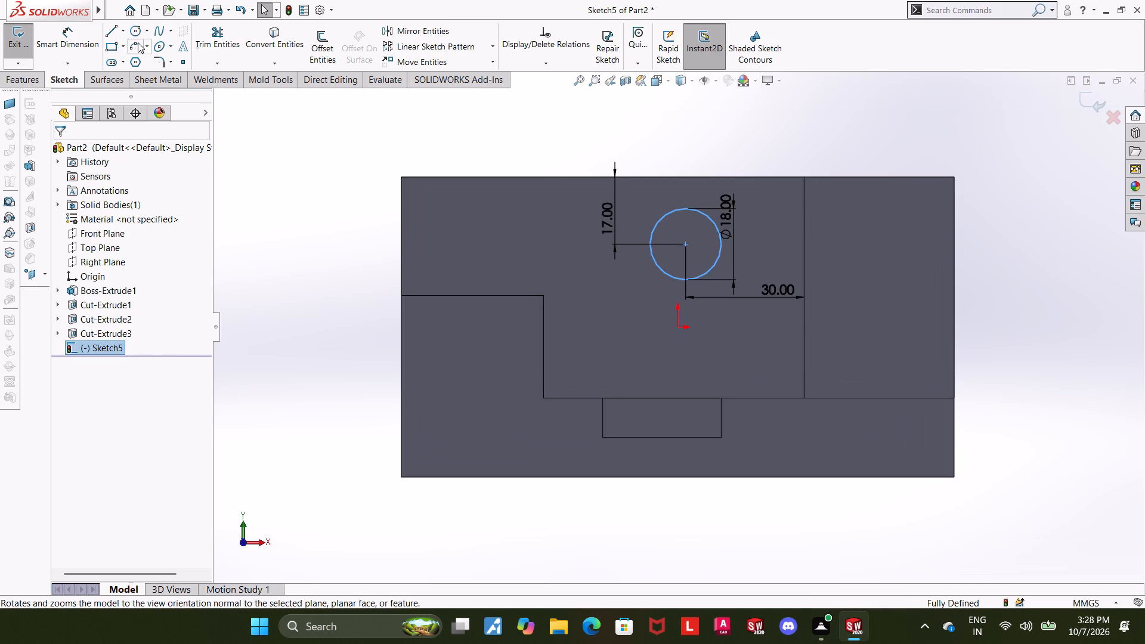
click(114, 58)
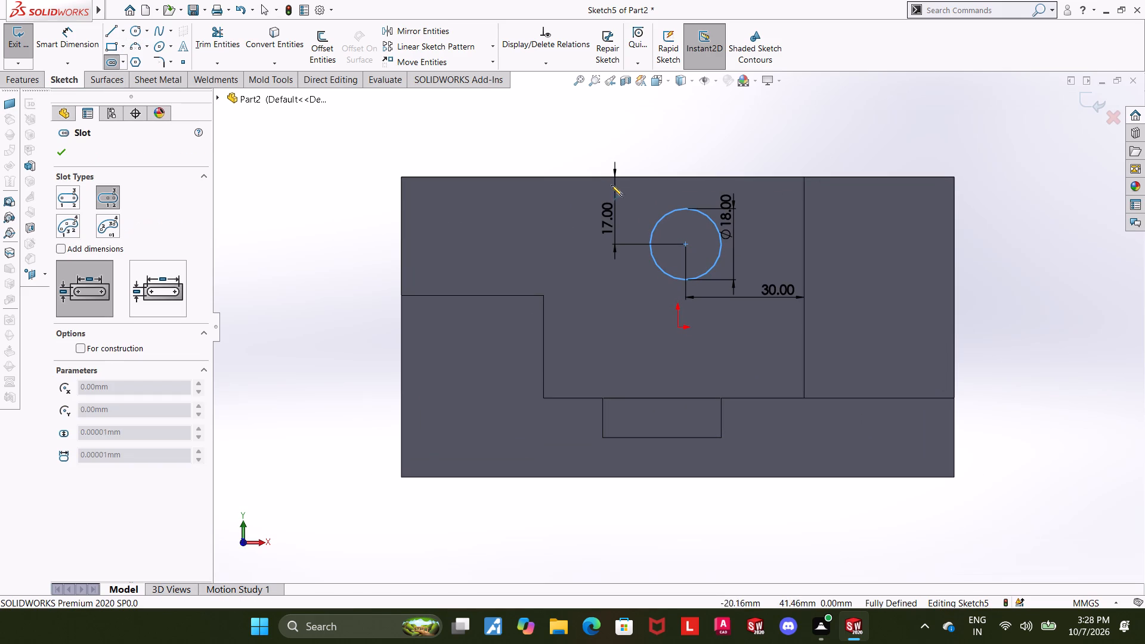
click(881, 290)
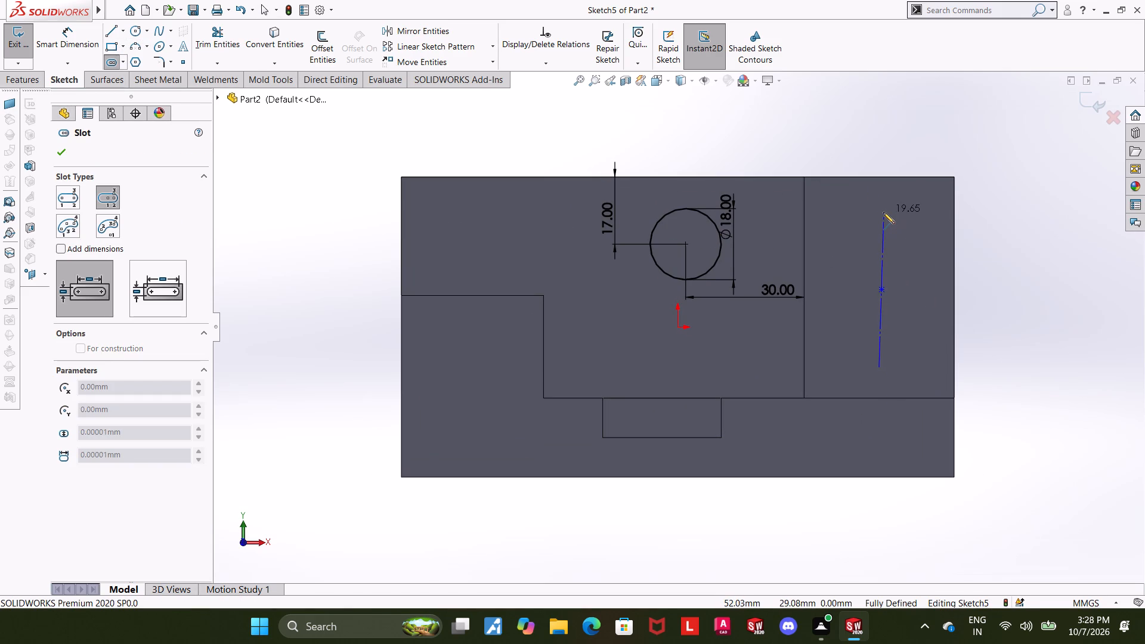
click(880, 212)
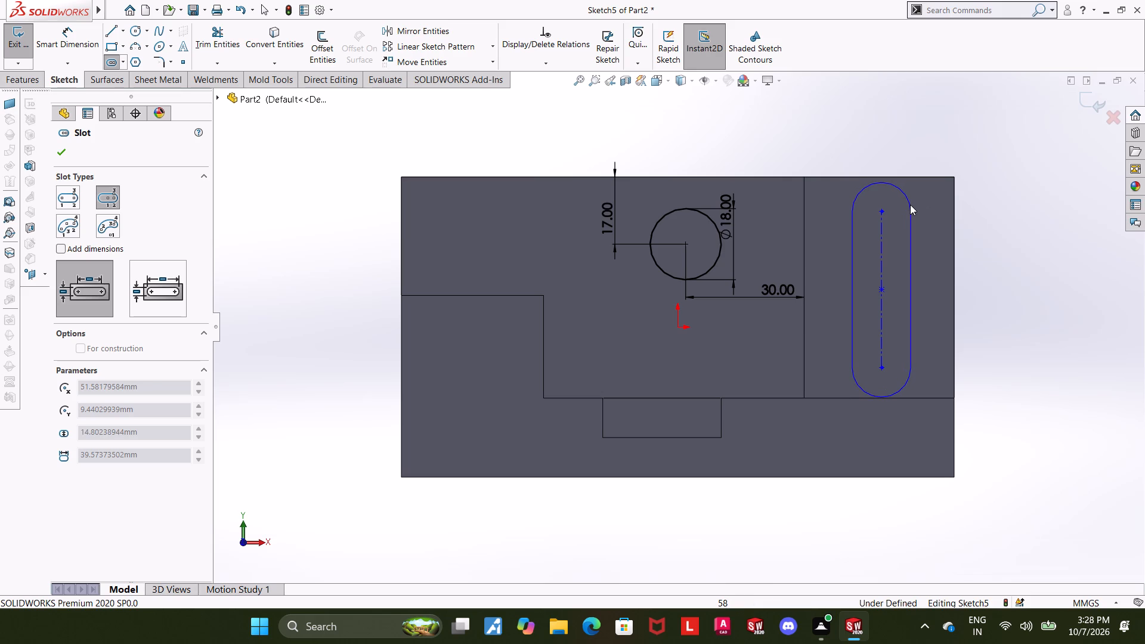
click(905, 208)
key(Escape)
key(Escape)
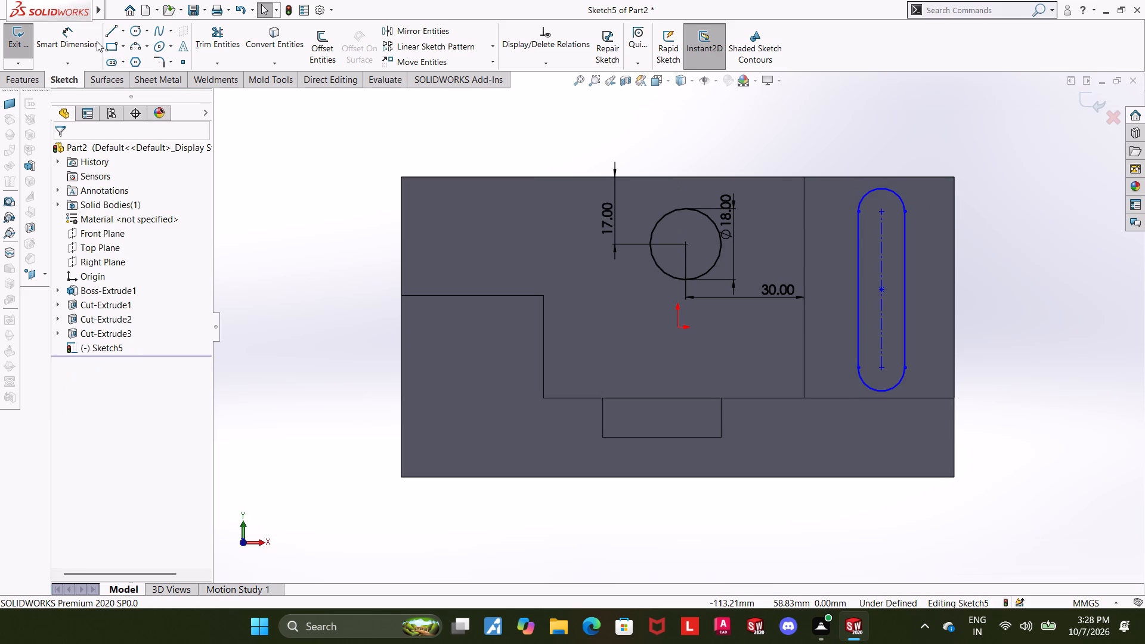
Dimension the vertical distance from the slot's upper arc centre to the wall's top edge to 12 mm.
click(97, 41)
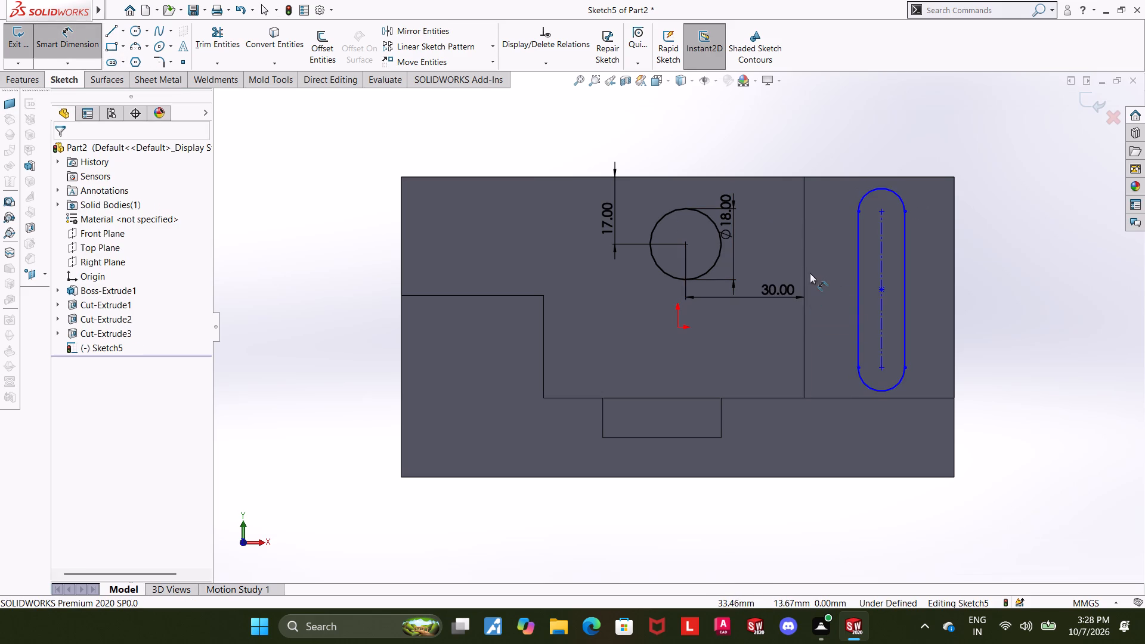
click(883, 209)
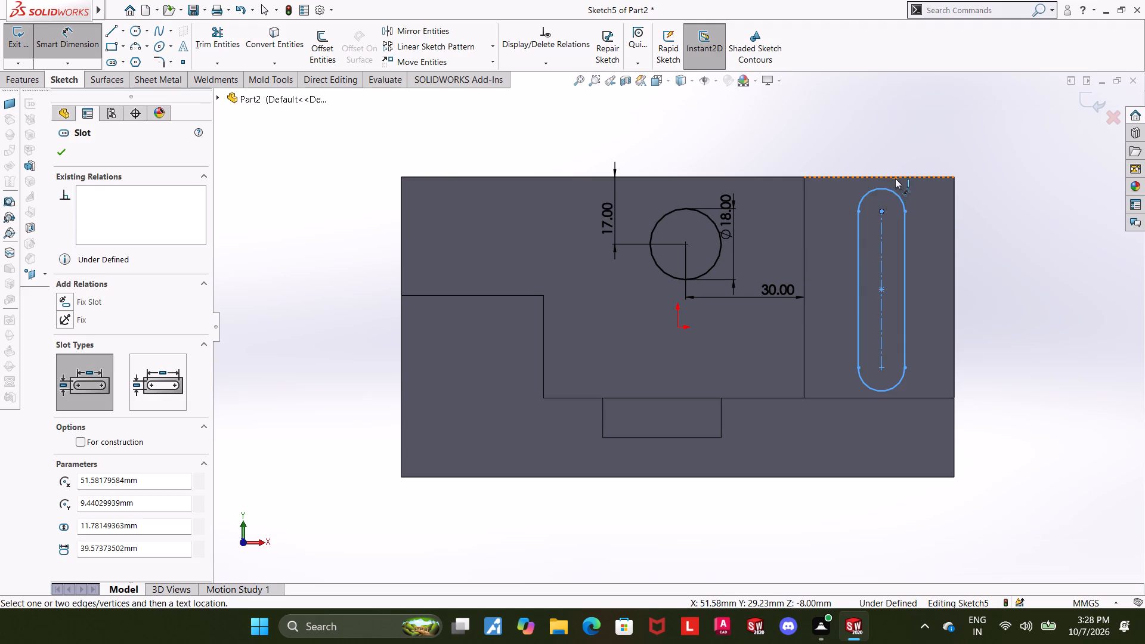
click(895, 178)
click(963, 205)
text(12)
key(Return)
key(Escape)
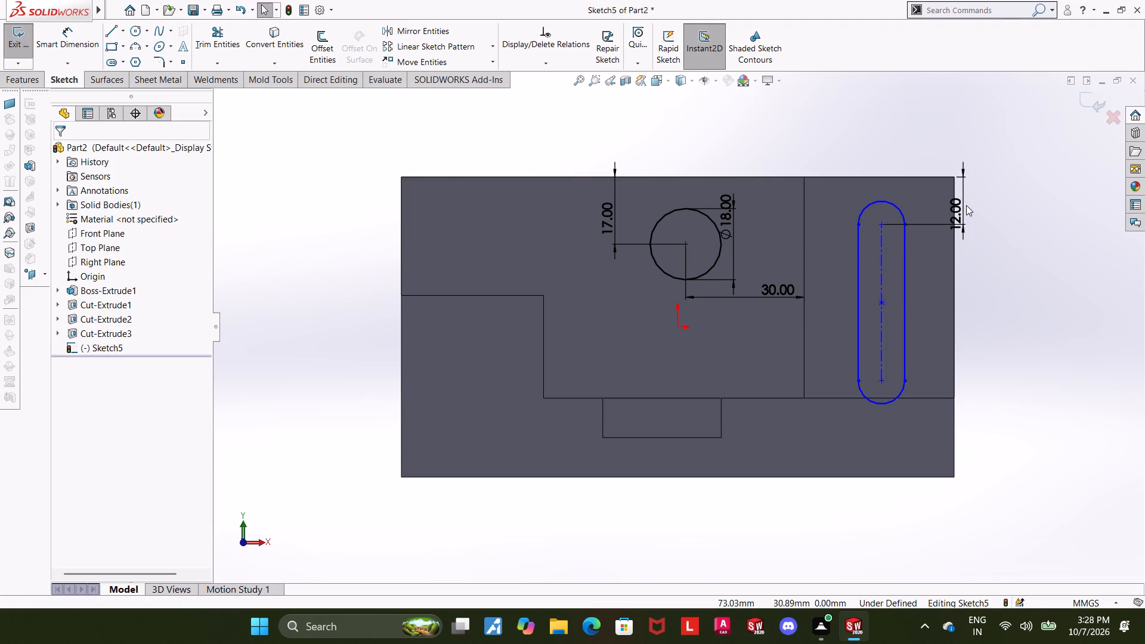
key(Escape)
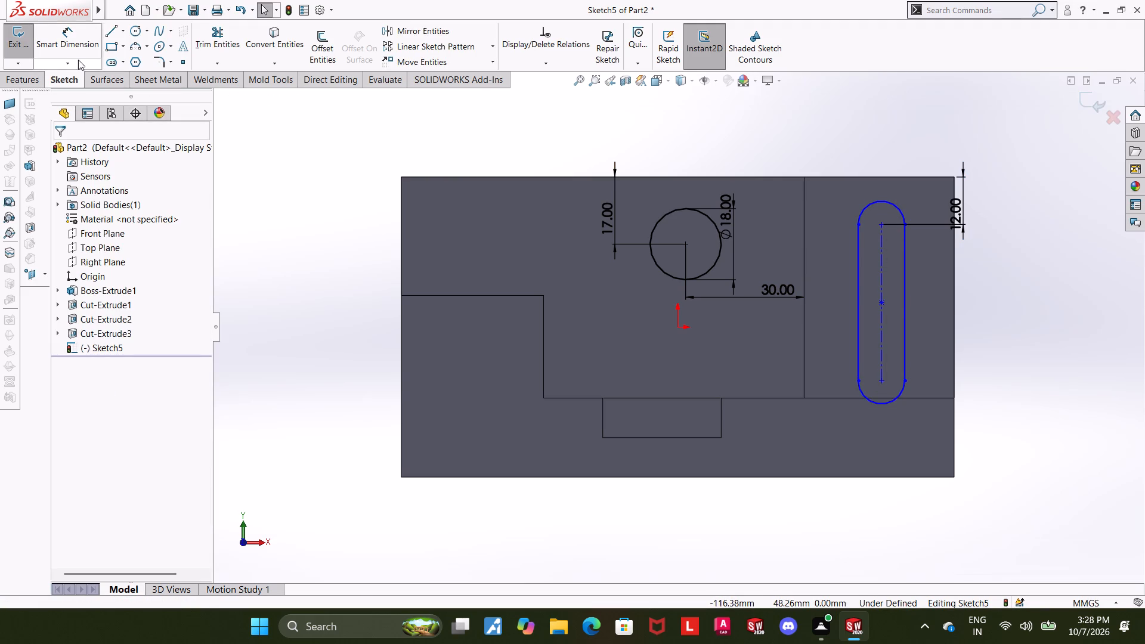
Dimension the distance between the slot's two arc centres to 30 mm.
click(65, 42)
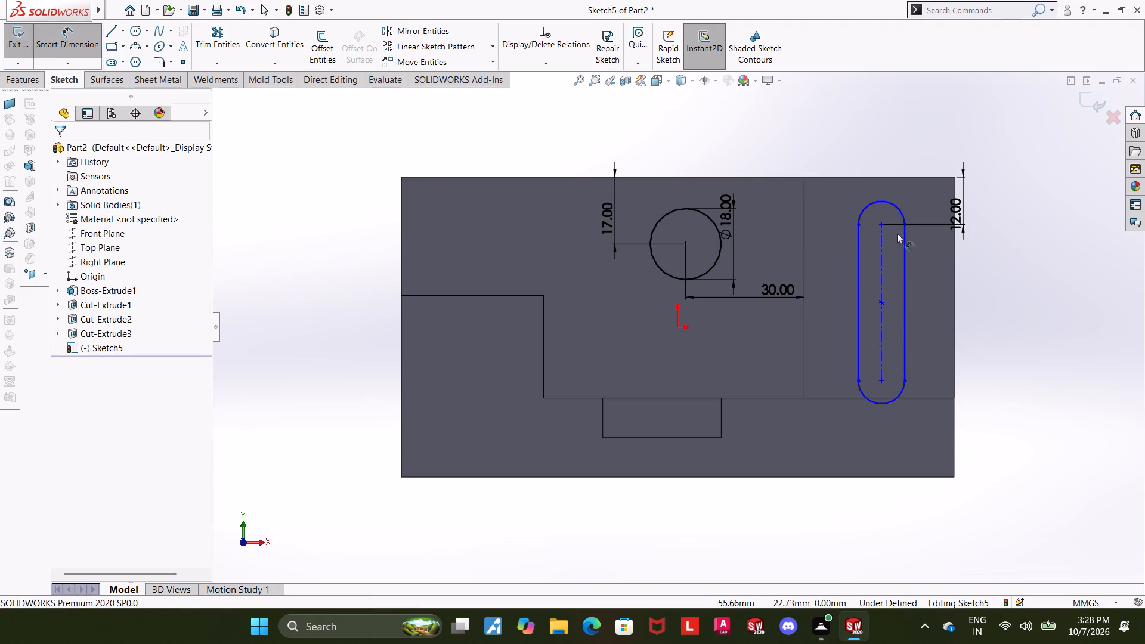
click(883, 225)
click(883, 382)
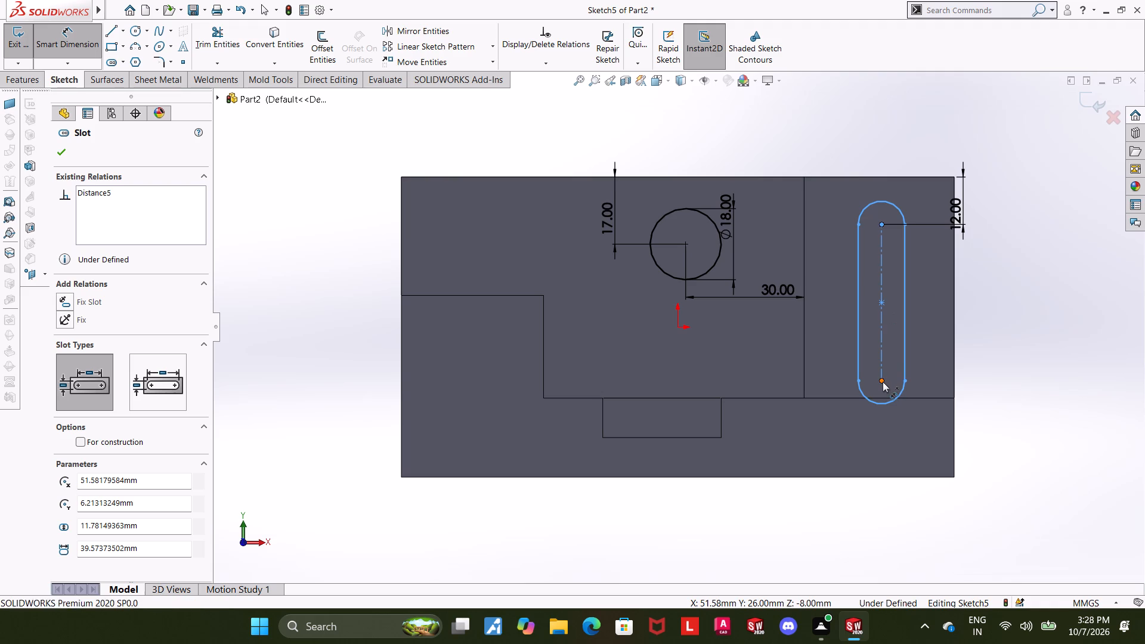
click(930, 323)
text(30)
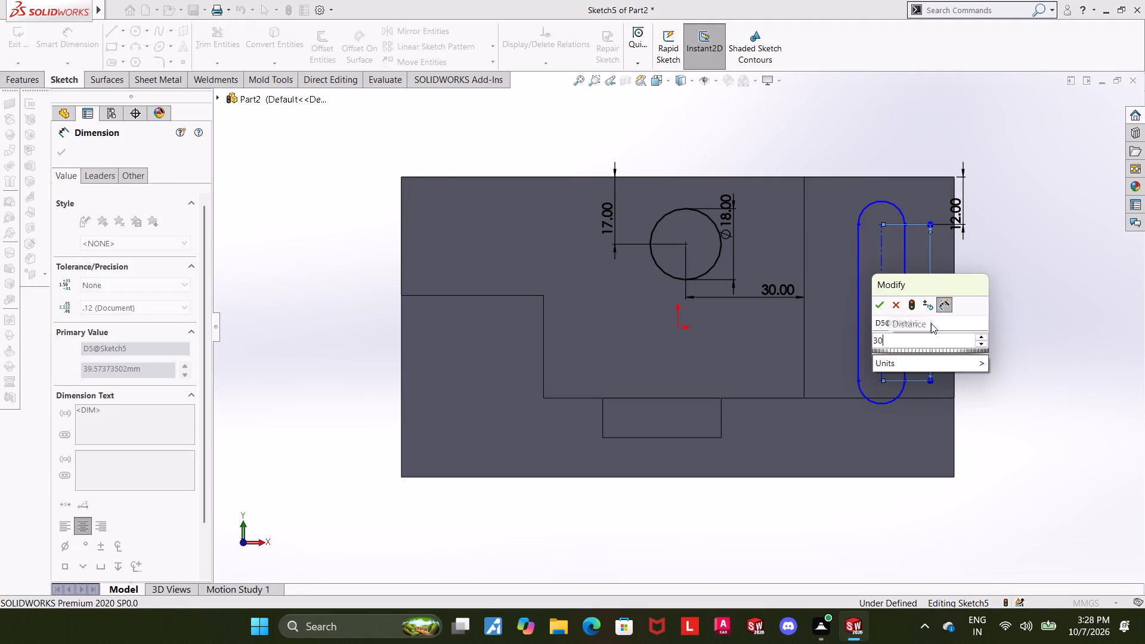
key(Return)
key(Escape)
key(Escape)
key(Escape)
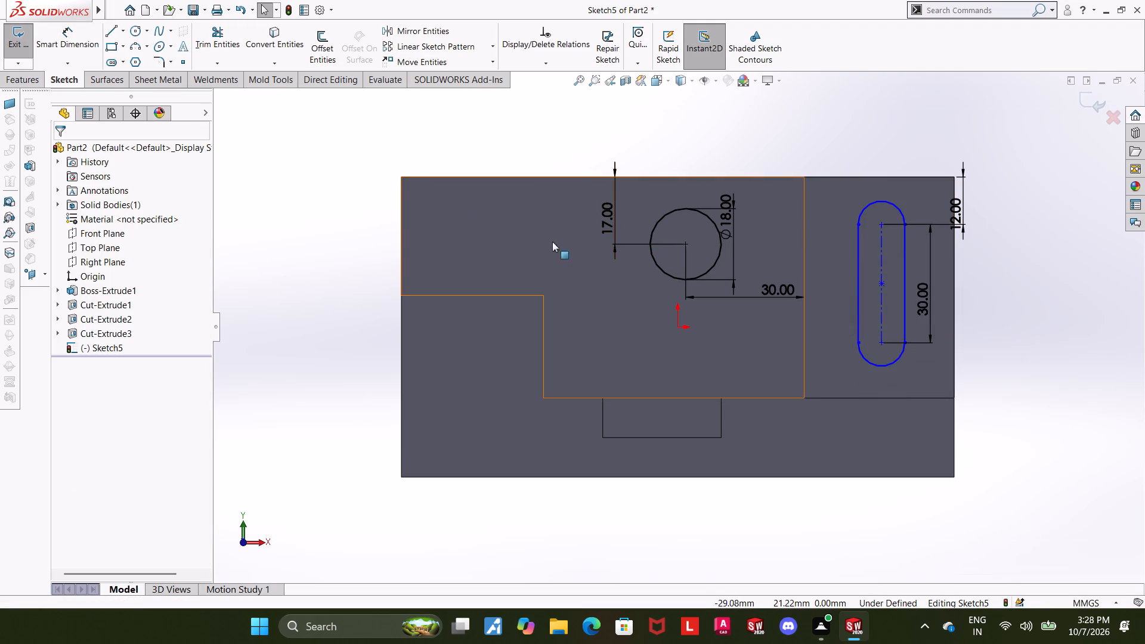
Dimension the horizontal distance from the slot's lower arc centre to the wall's outer vertical edge to 19 mm.
click(61, 41)
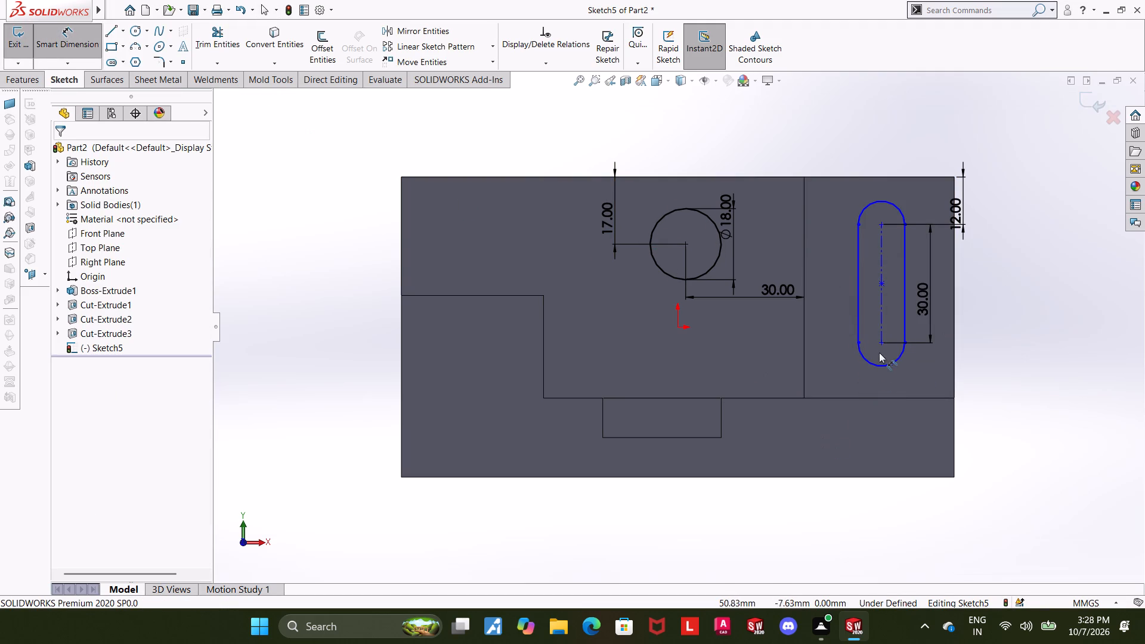
click(881, 343)
click(956, 366)
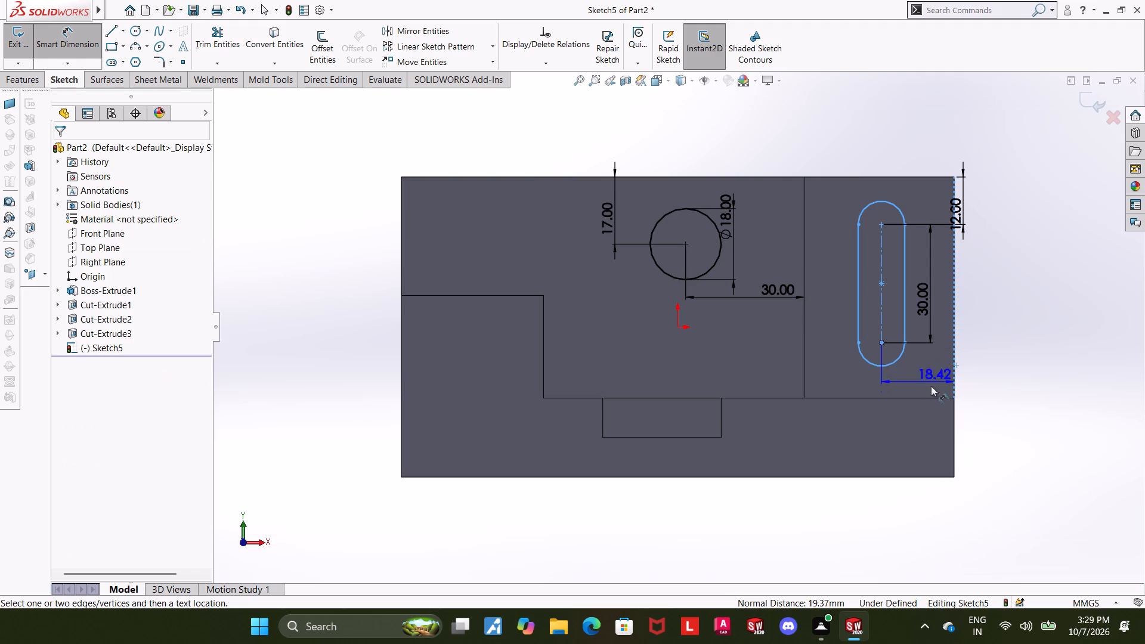
click(927, 391)
text(194)
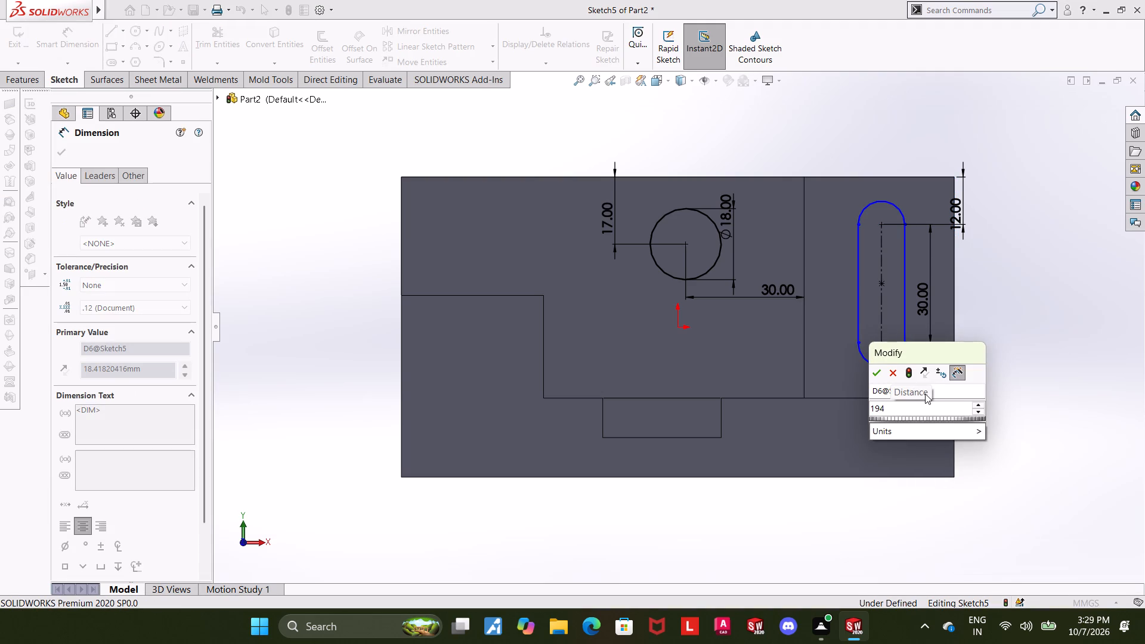
key(BackSpace)
key(Return)
key(Escape)
key(Escape)
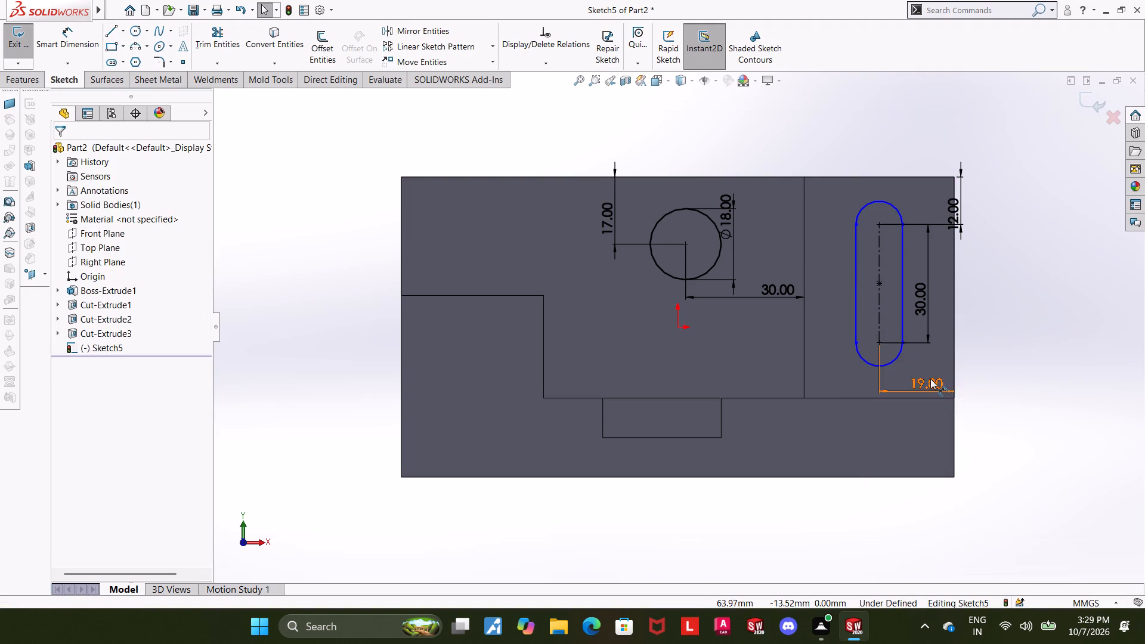
Dimension the slot's width between its two straight sides to 12 mm.
click(83, 48)
click(857, 280)
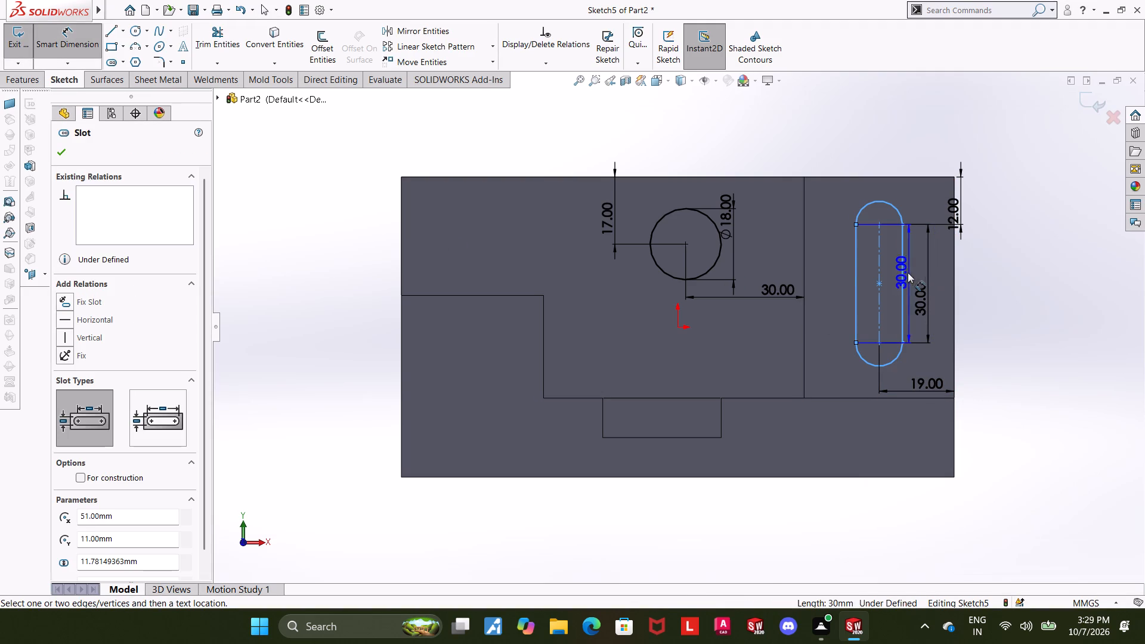
click(900, 273)
click(892, 275)
text(12)
key(Return)
key(Escape)
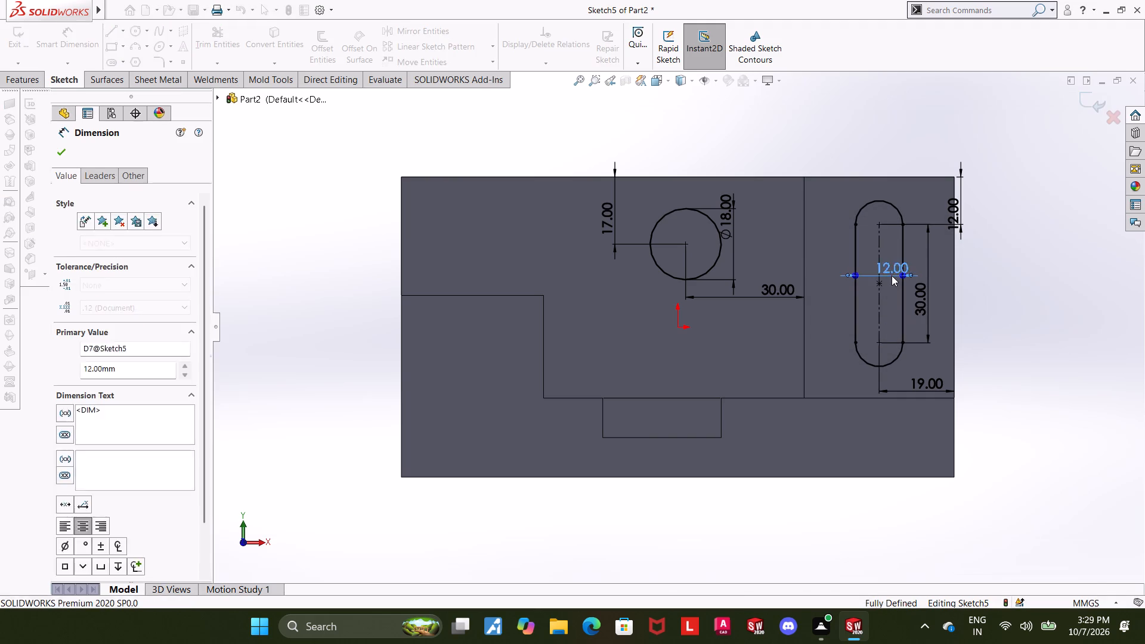
key(Escape)
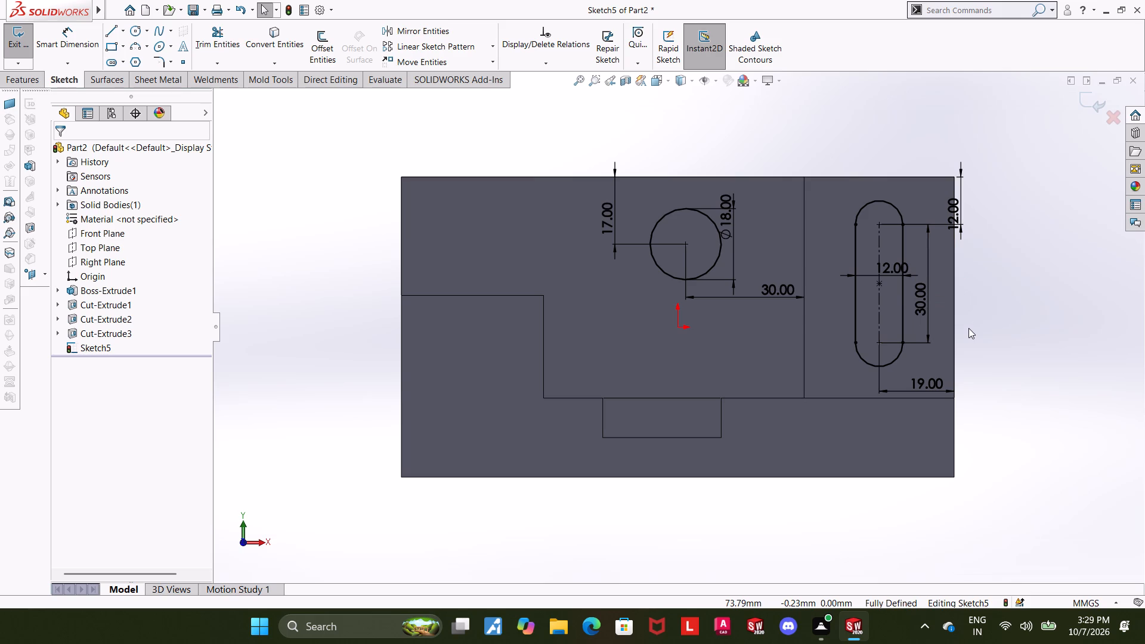
Move the slot's 12 mm top-edge dimension text above the block and exit the sketch.
drag(951, 223, 949, 142)
click(1051, 239)
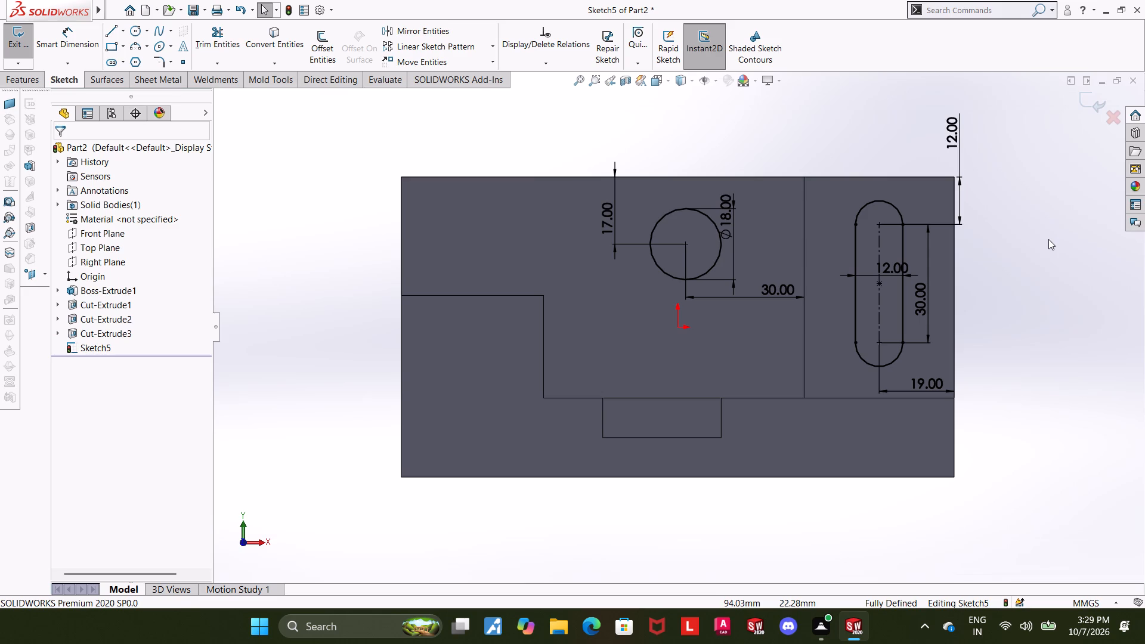
click(1025, 260)
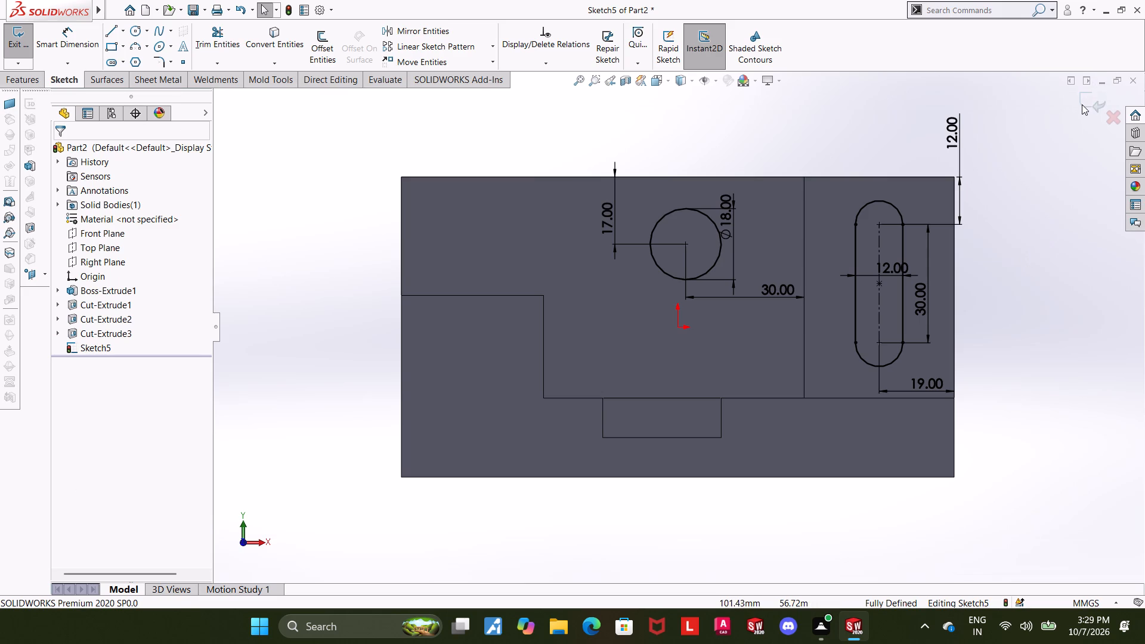
click(1085, 106)
Extrude-cut the circle and slot sketch all the way through the rear wall.
middle_drag(1051, 164, 1004, 200)
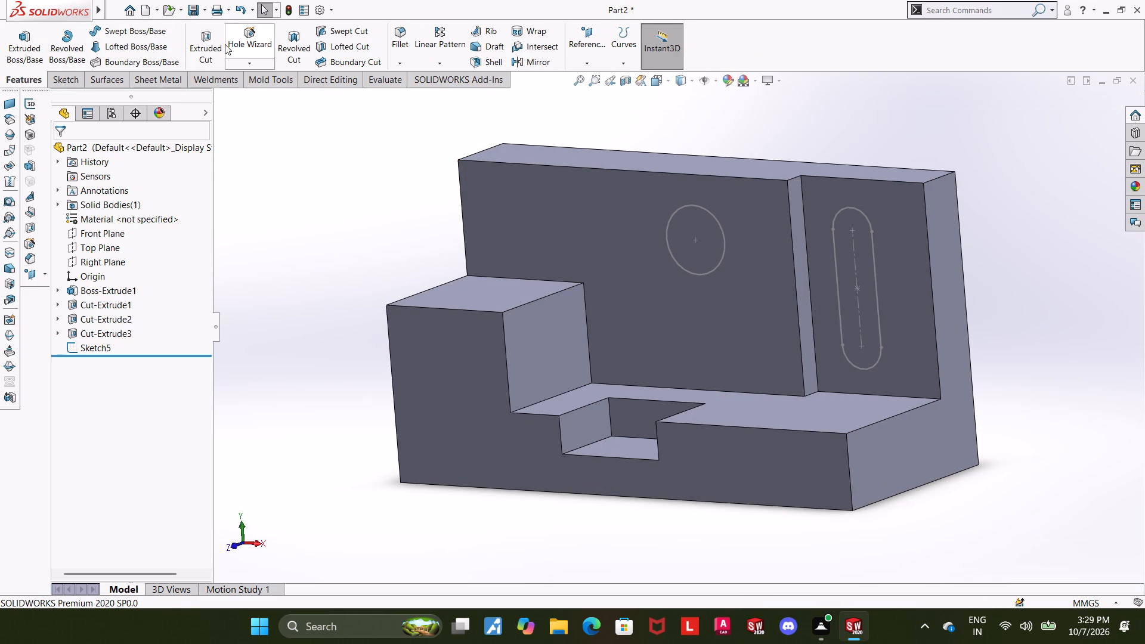
click(219, 40)
middle_drag(403, 169, 372, 207)
scroll(372, 207, up, 1)
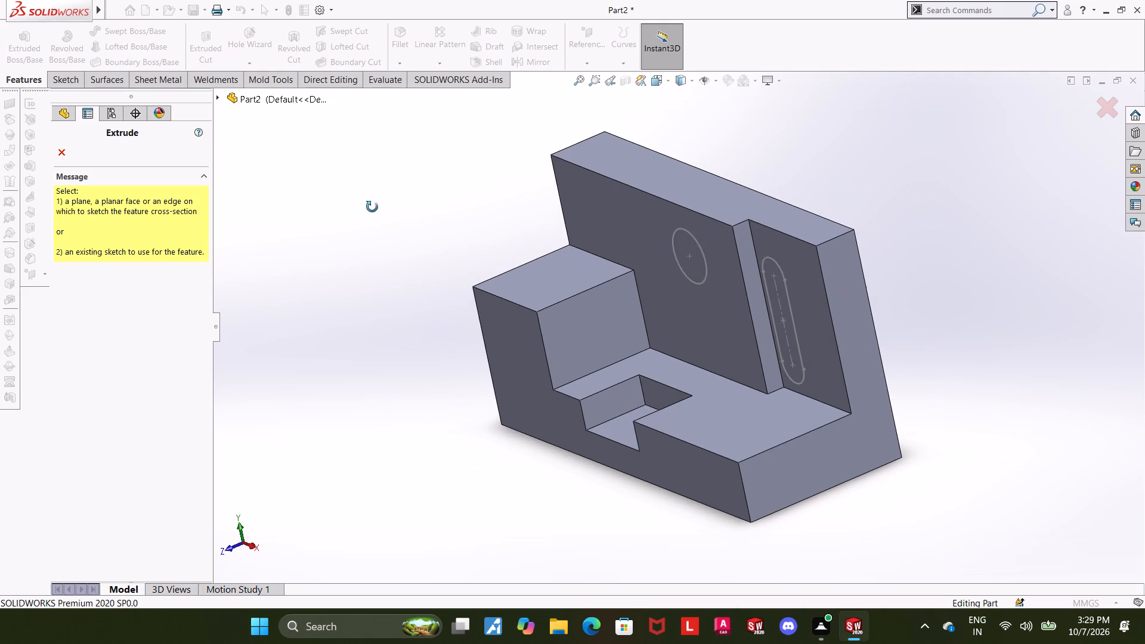
middle_drag(372, 207, 372, 206)
click(218, 95)
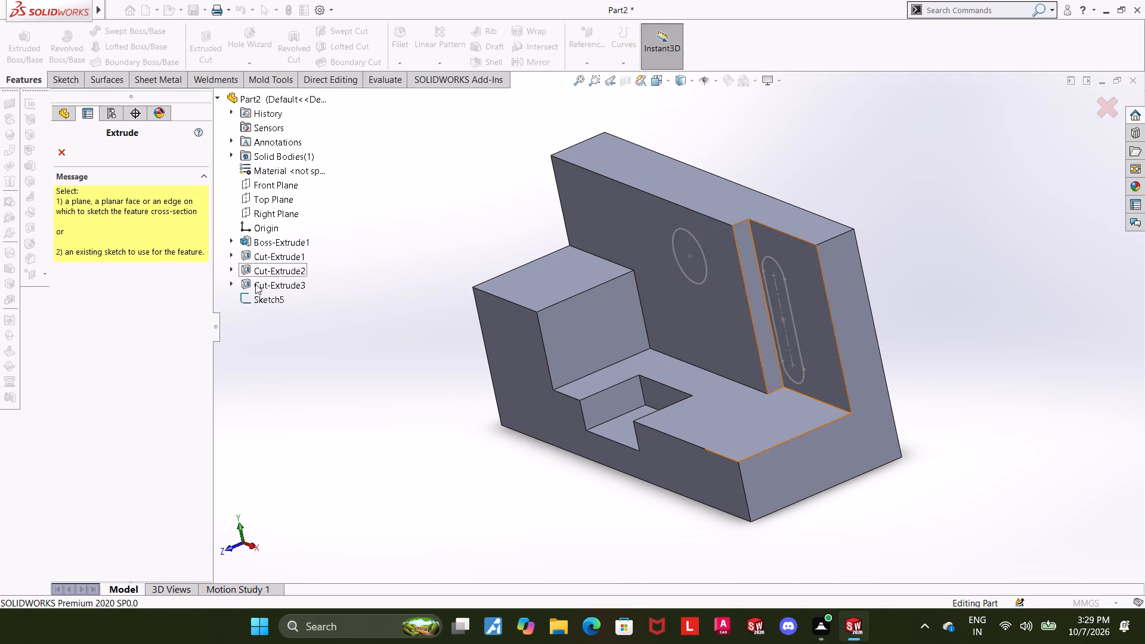
click(255, 297)
click(112, 237)
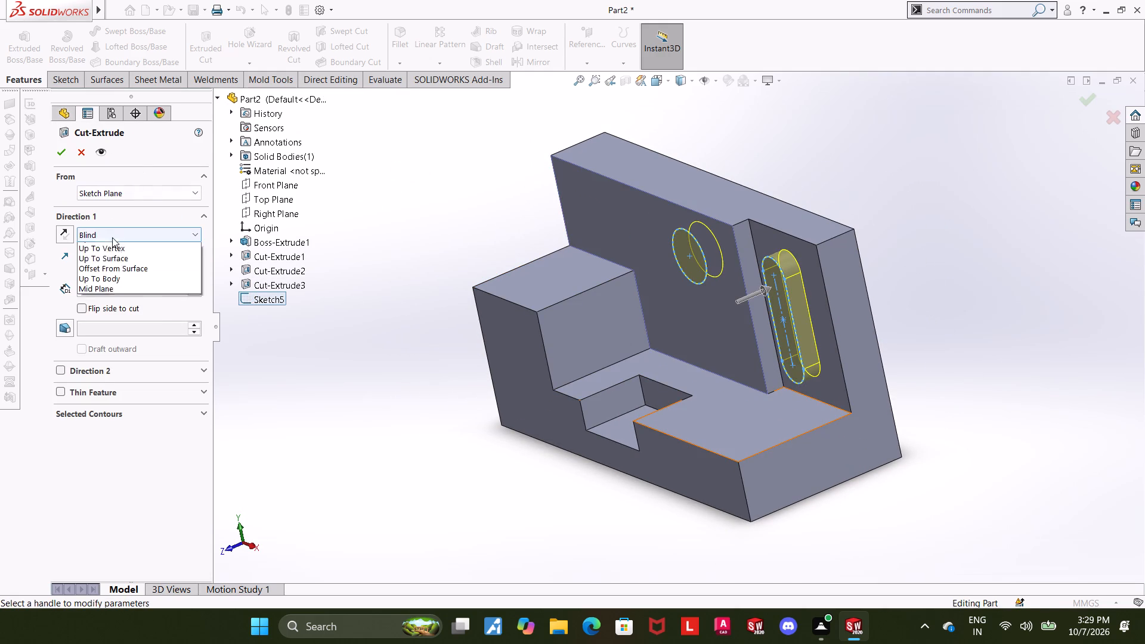
click(114, 261)
click(67, 144)
click(873, 261)
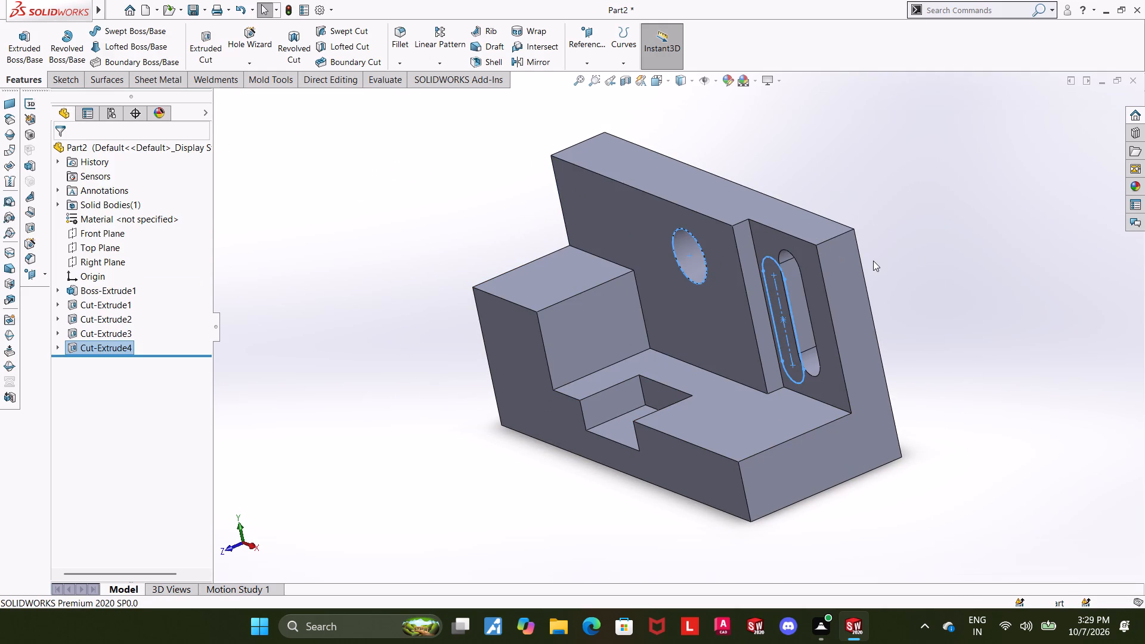
Start a sketch on the rear wall's top face and view it square-on.
scroll(873, 260, up, 2)
middle_drag(899, 271, 927, 265)
scroll(921, 284, up, 1)
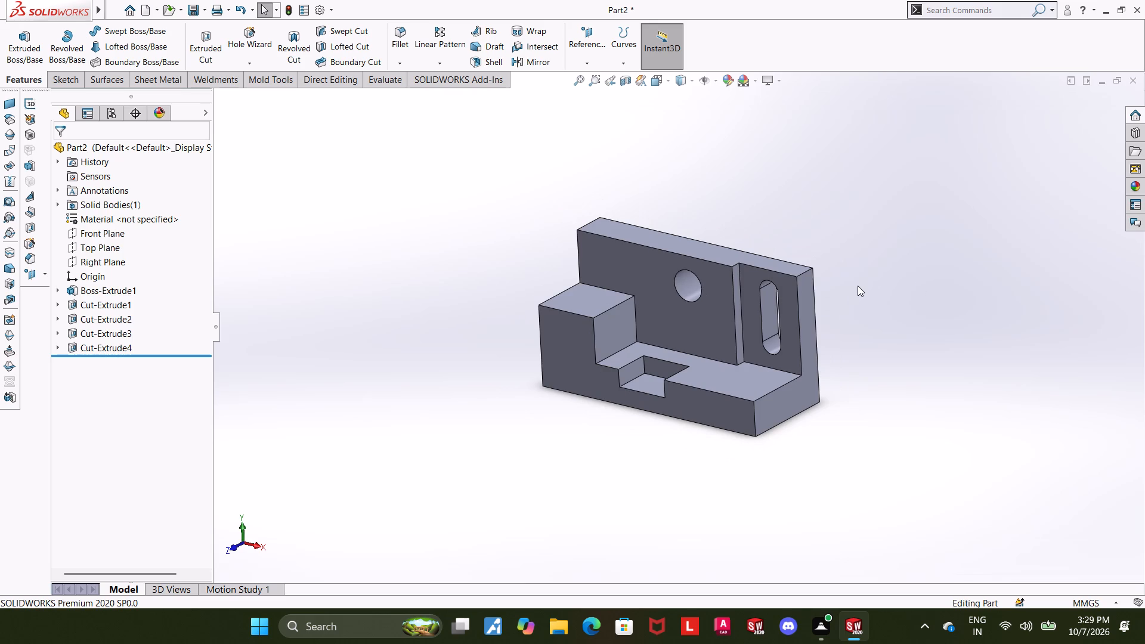
scroll(858, 286, up, 2)
middle_drag(855, 286, 889, 227)
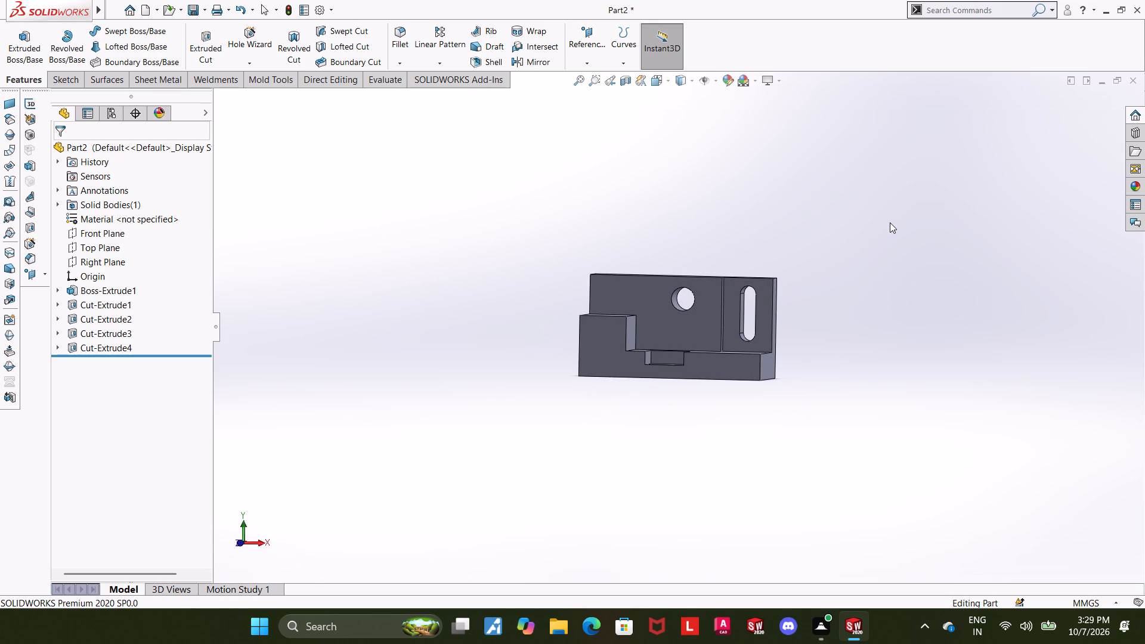
middle_drag(621, 255, 640, 294)
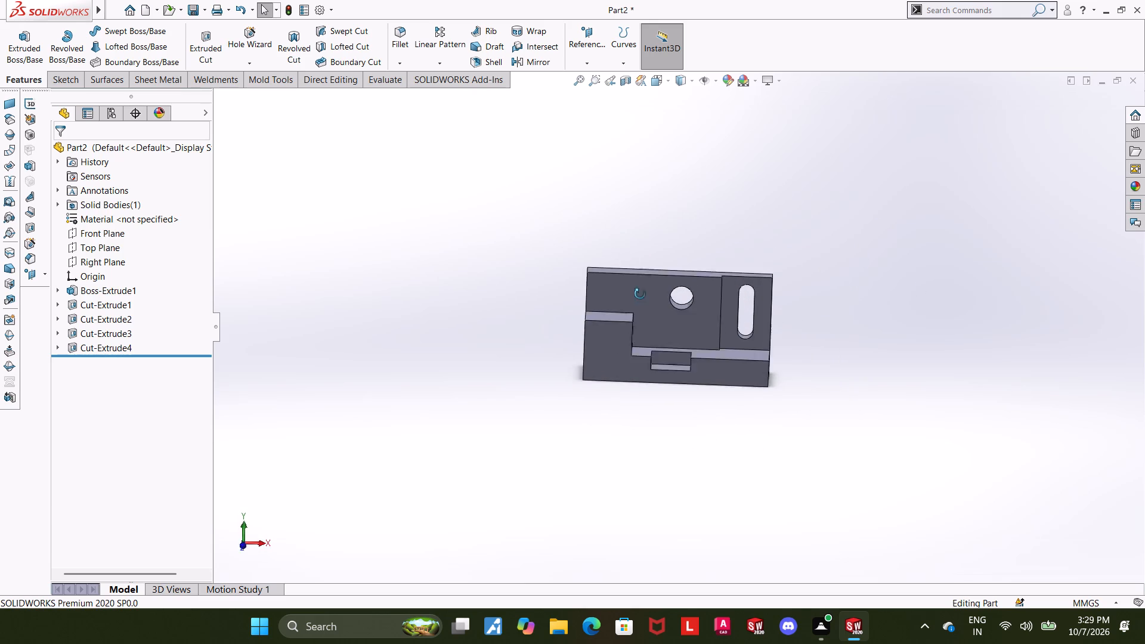
middle_drag(640, 294, 651, 311)
click(611, 269)
click(667, 234)
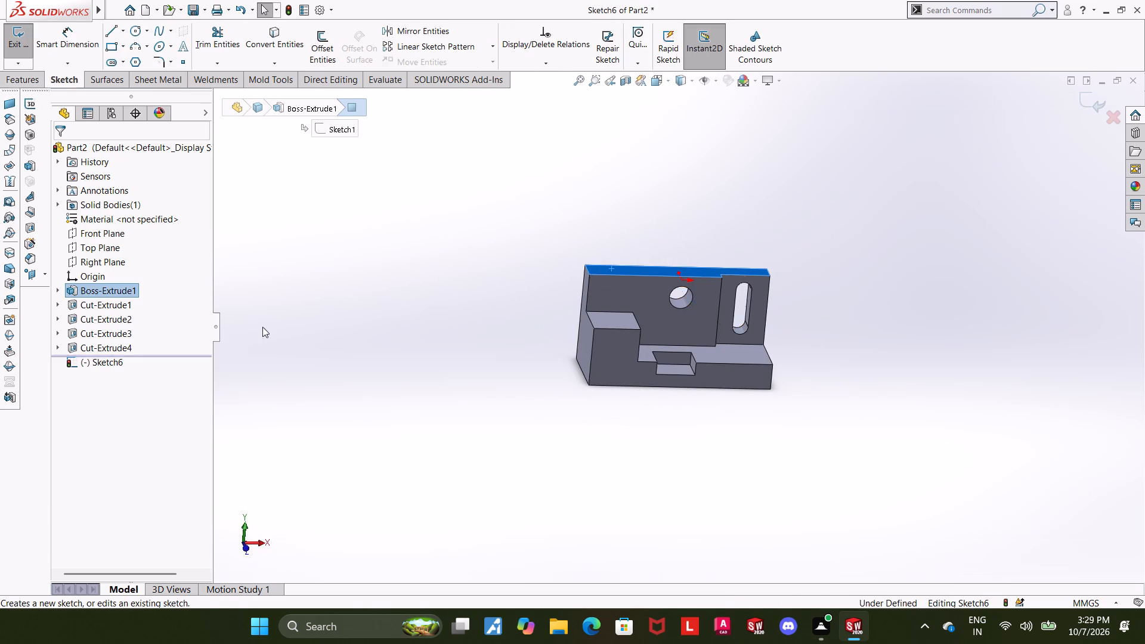
click(91, 364)
click(122, 345)
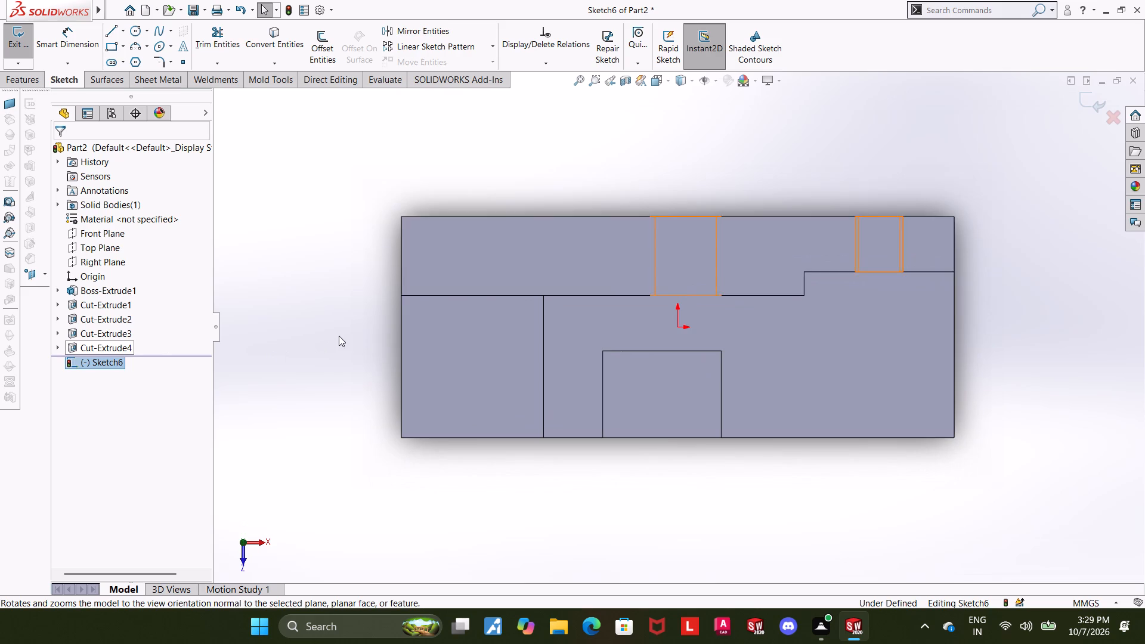
Sketch two diagonal lines, each about 8 mm long, across the front and back corners at the wall's left end.
click(108, 25)
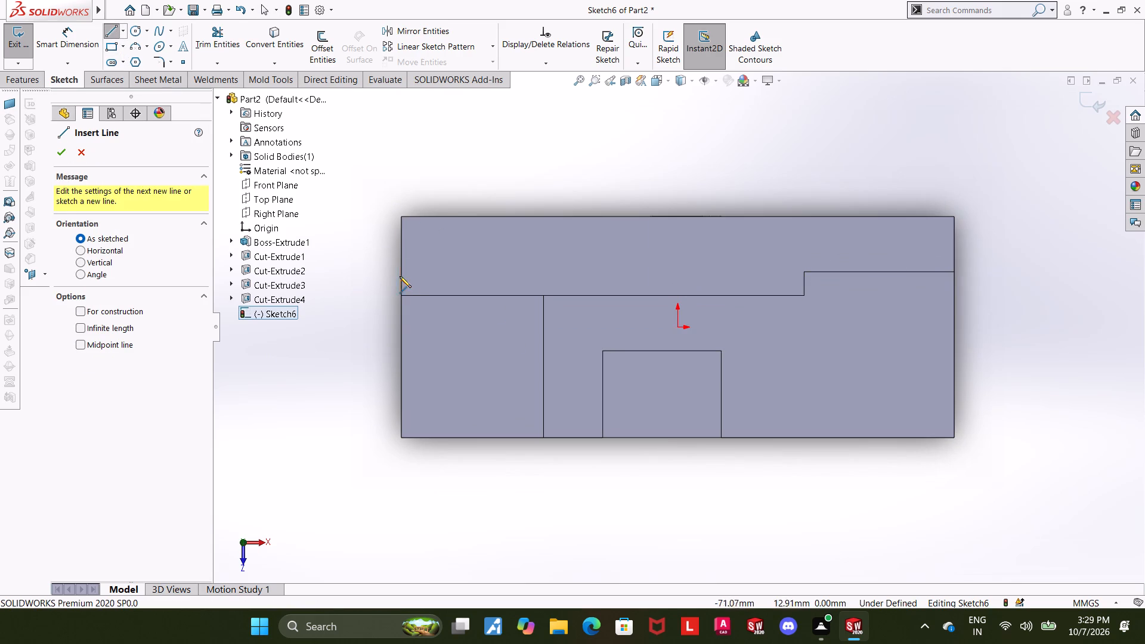
click(401, 274)
click(427, 293)
key(Escape)
key(Escape)
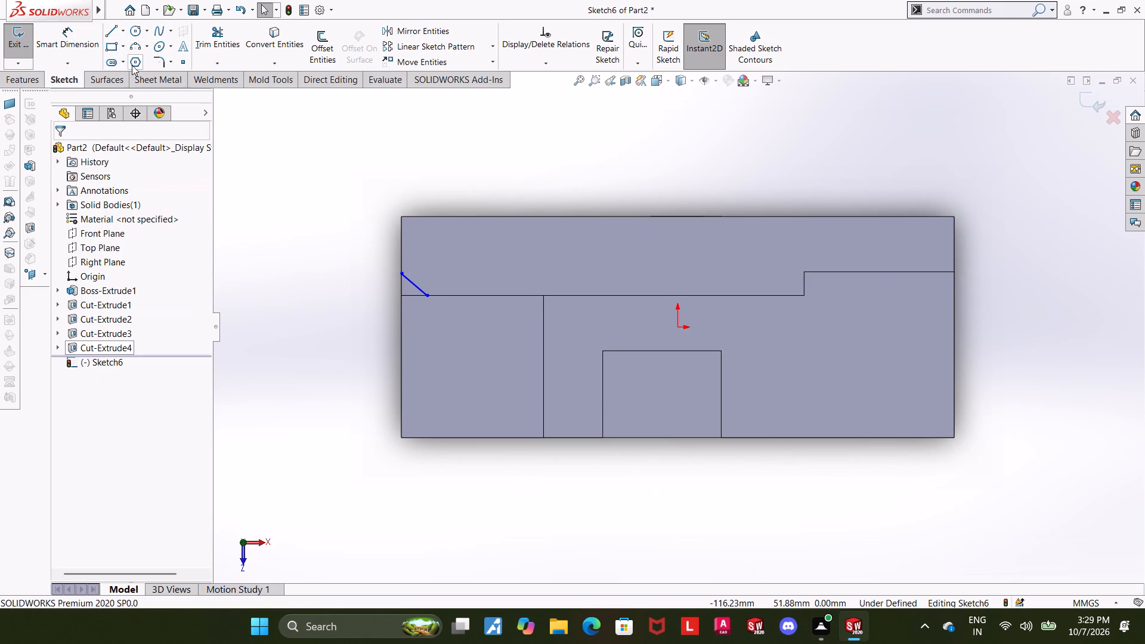
click(113, 32)
click(403, 236)
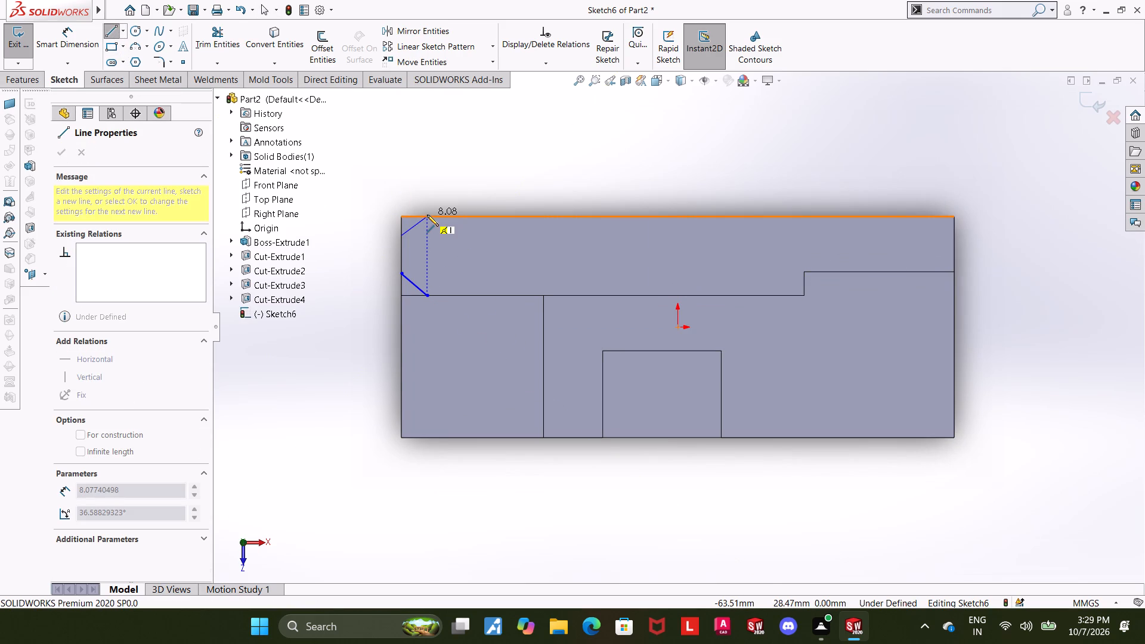
click(427, 215)
key(Escape)
key(Escape)
key(Escape)
key(Escape)
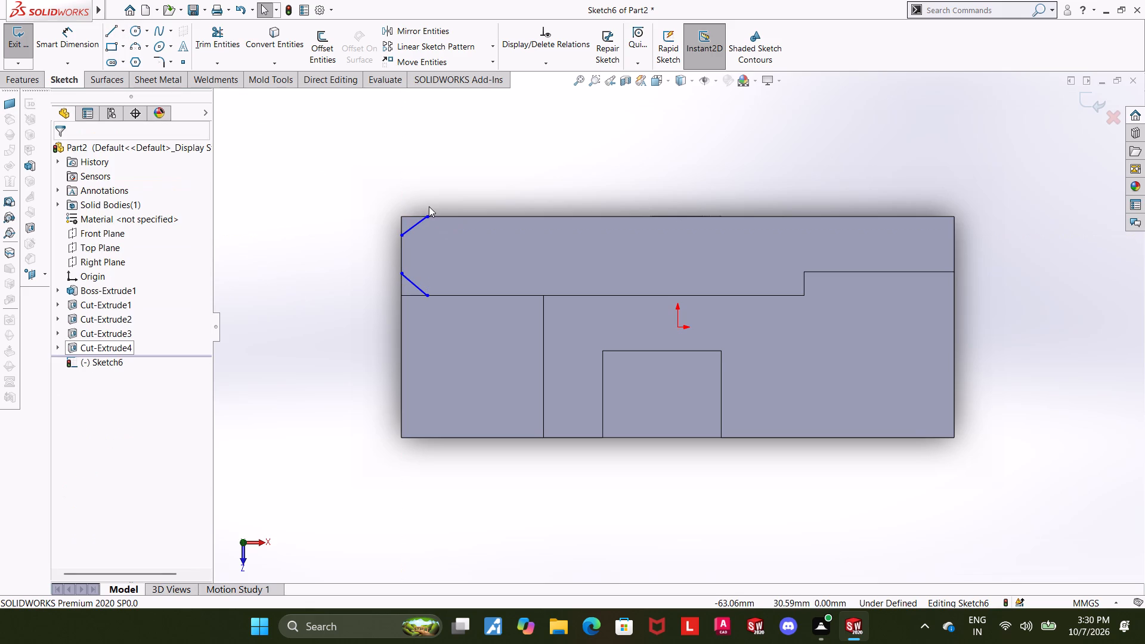
Dimension the front diagonal's inner endpoint to 5 mm horizontally from the wall's left end edge.
click(60, 42)
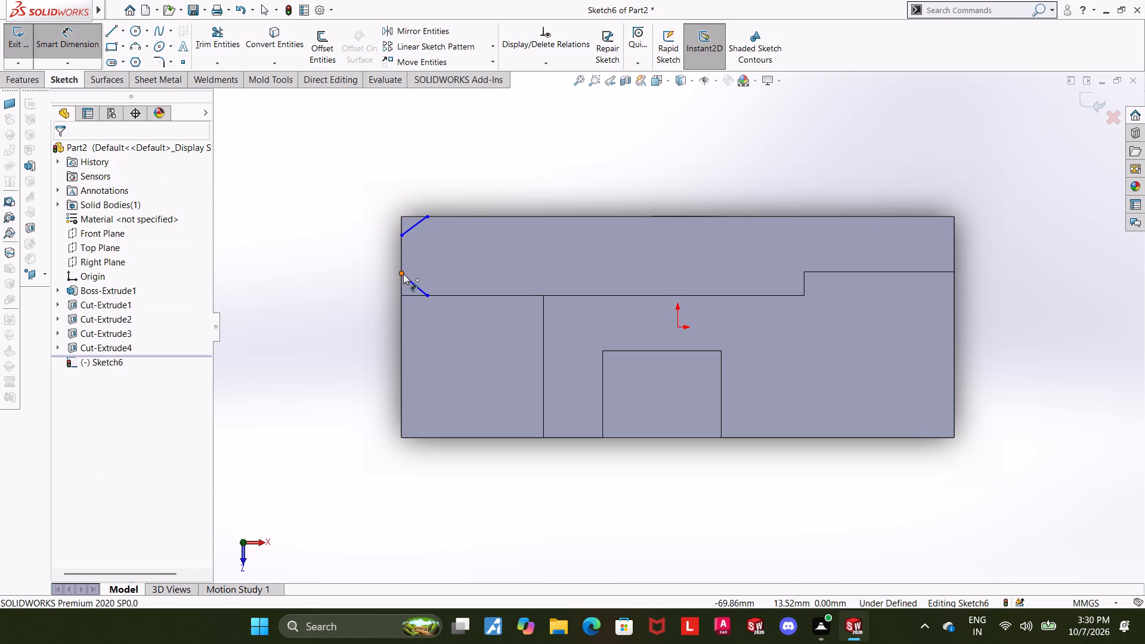
scroll(399, 283, down, 5)
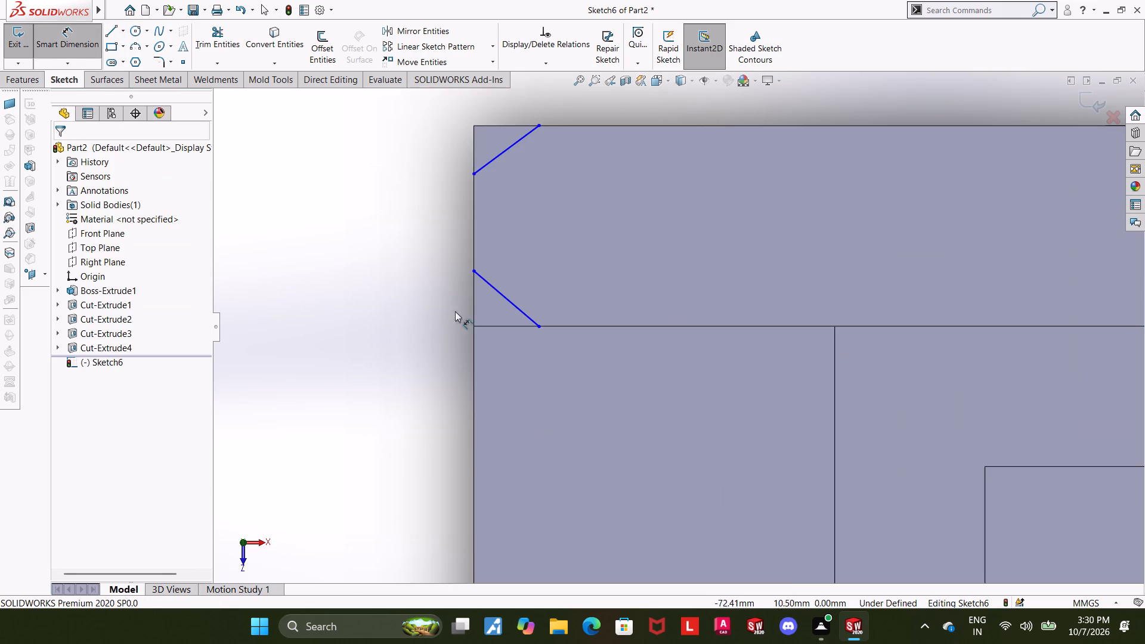
click(472, 328)
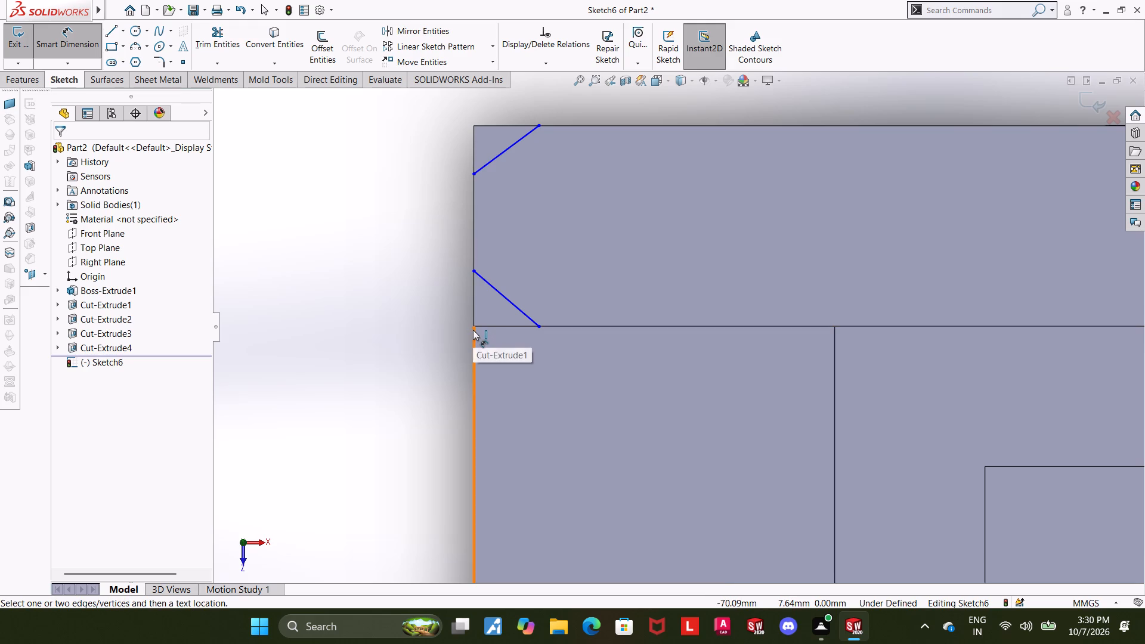
click(473, 327)
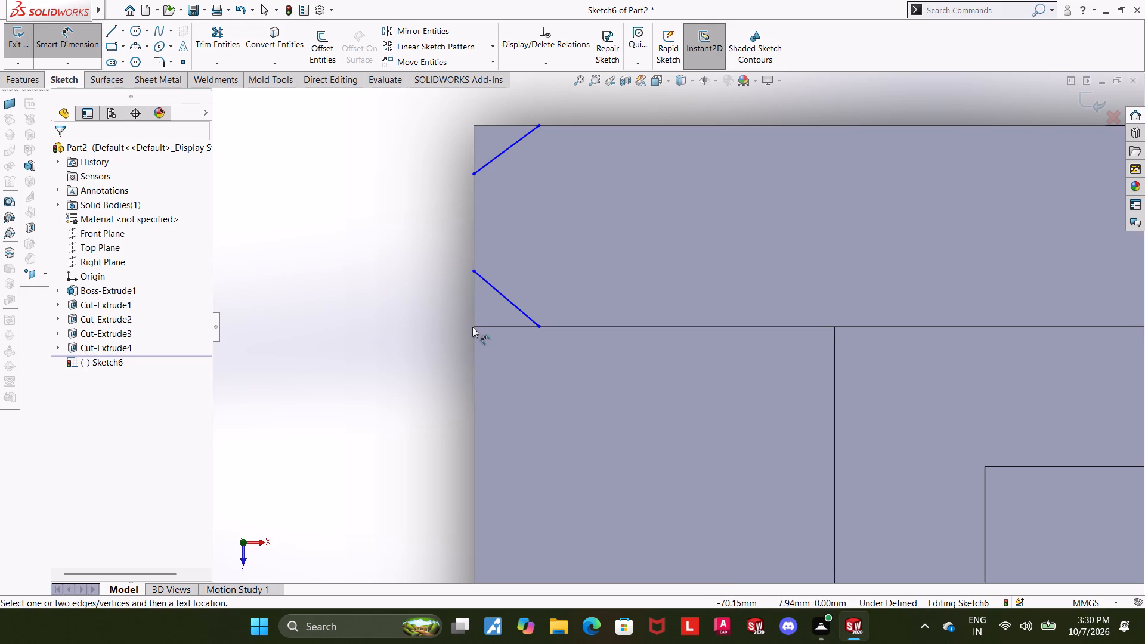
click(537, 327)
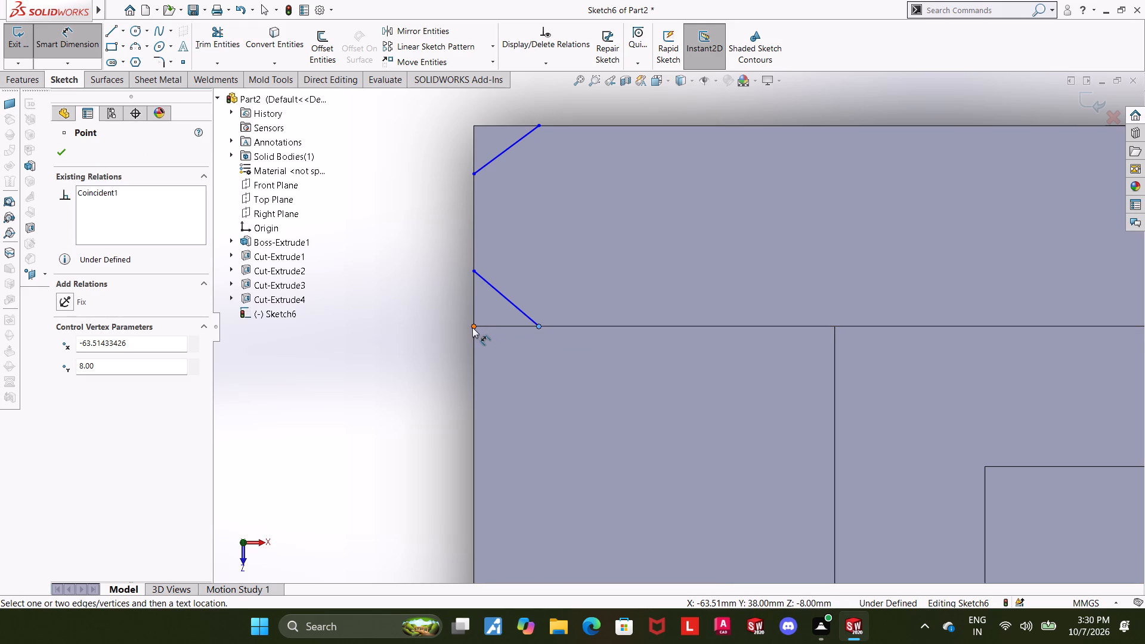
click(473, 308)
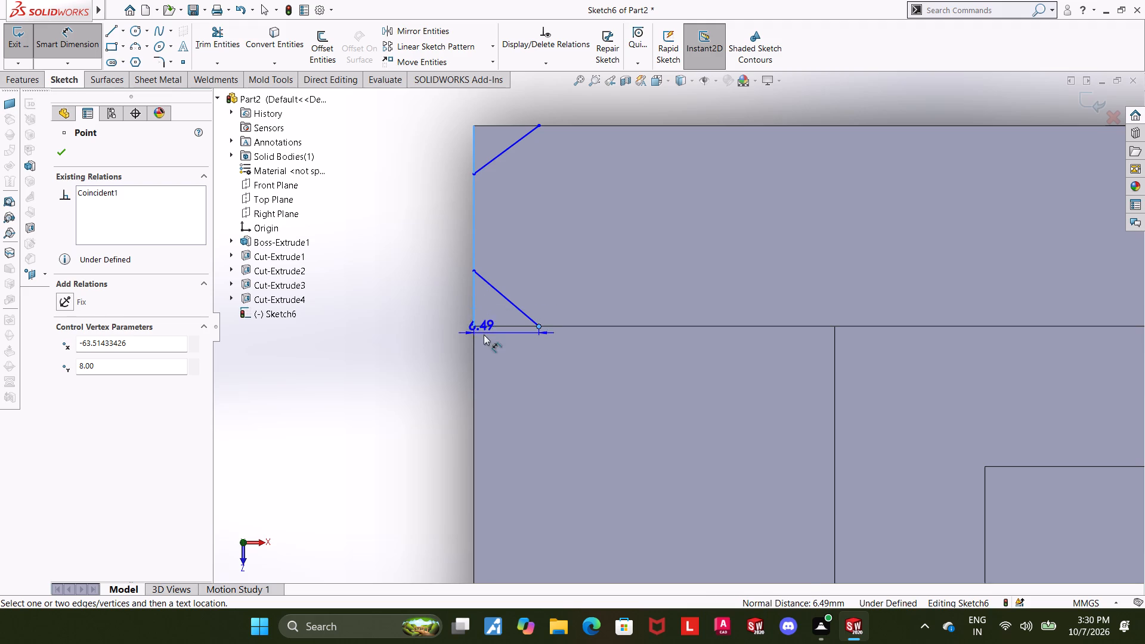
click(487, 348)
key(5)
key(Return)
key(Escape)
key(Escape)
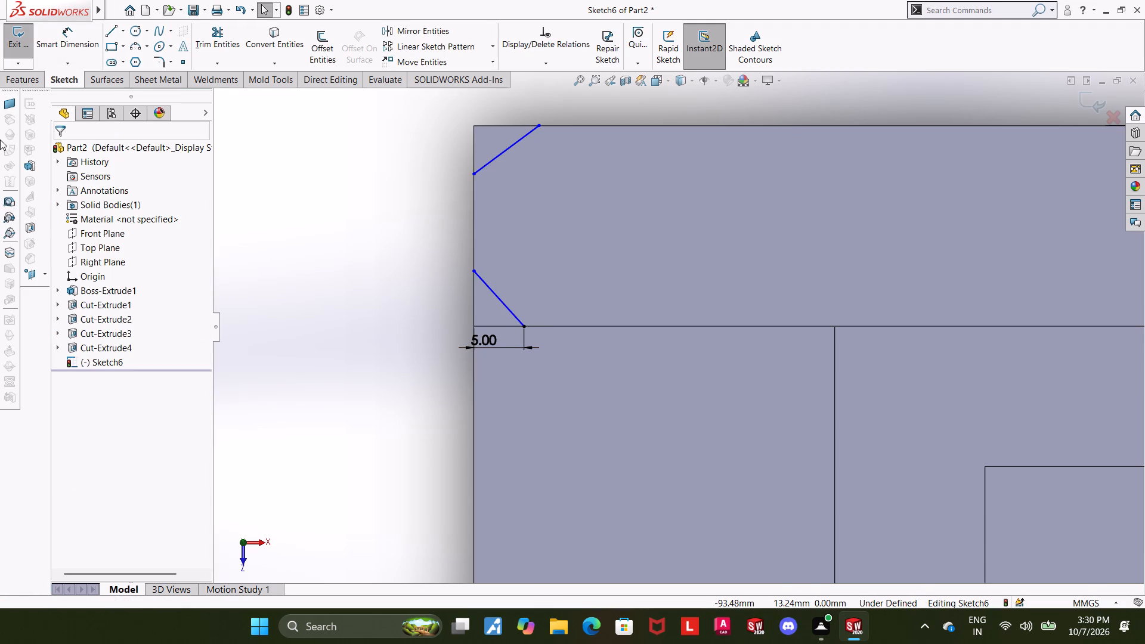
Dimension the front diagonal's outer endpoint to 5 mm from the wall's front edge.
click(82, 38)
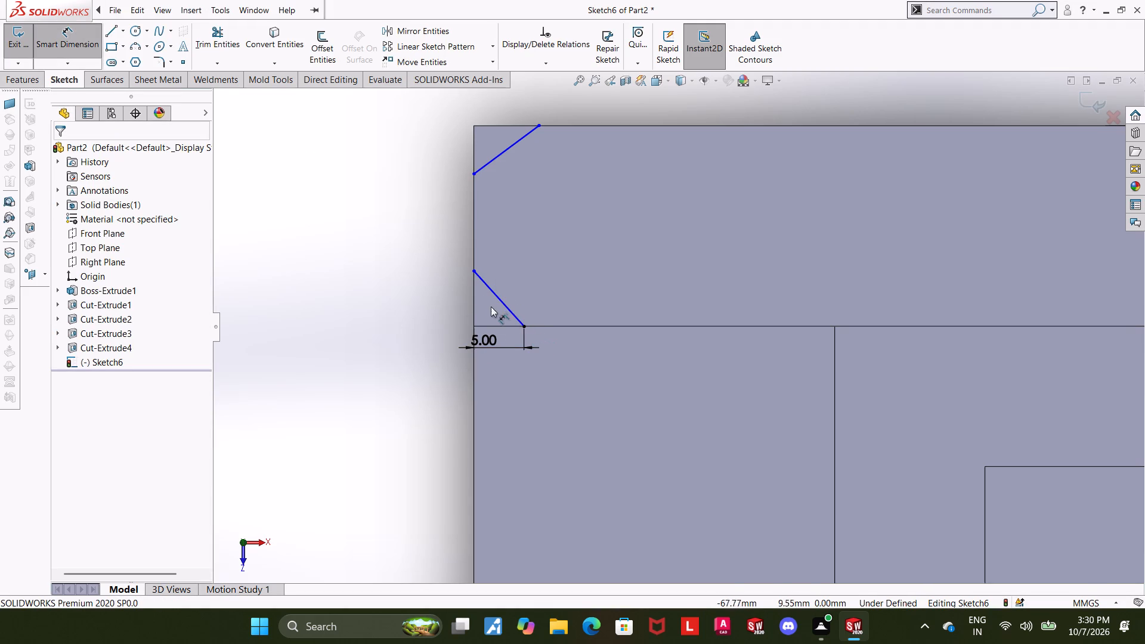
click(475, 271)
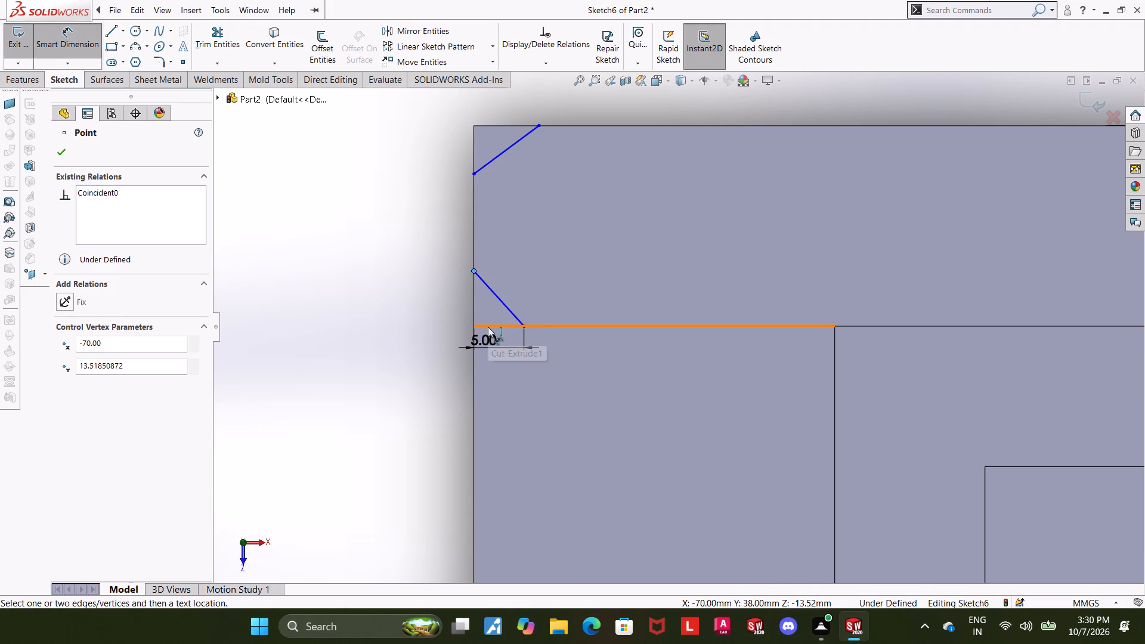
click(488, 327)
click(429, 315)
key(5)
key(Return)
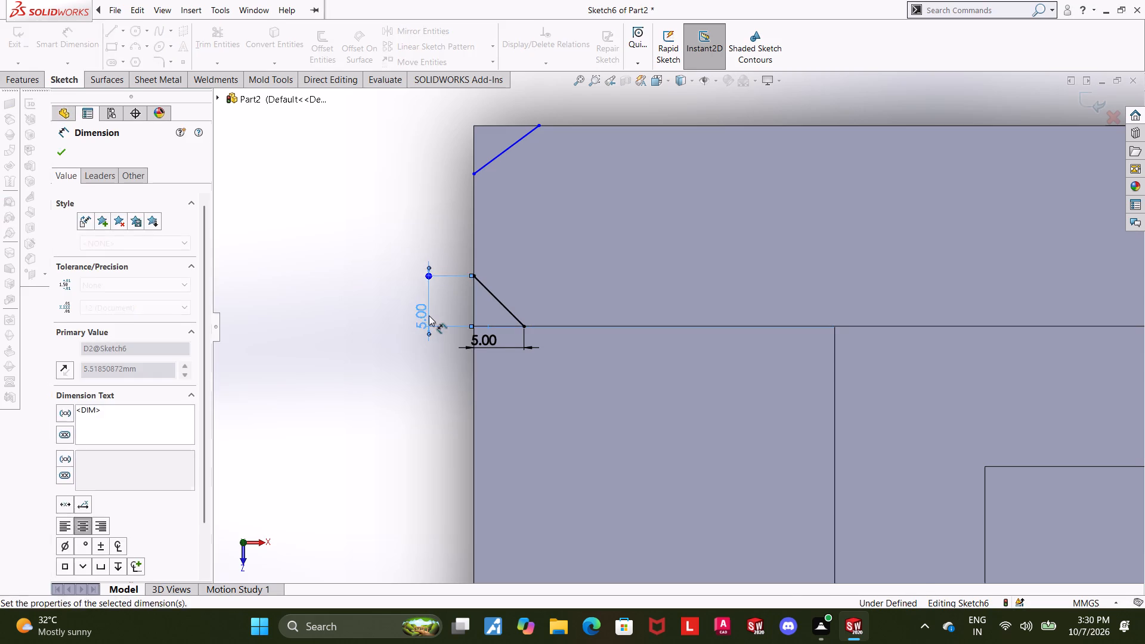
key(Escape)
key(Escape)
key(Escape)
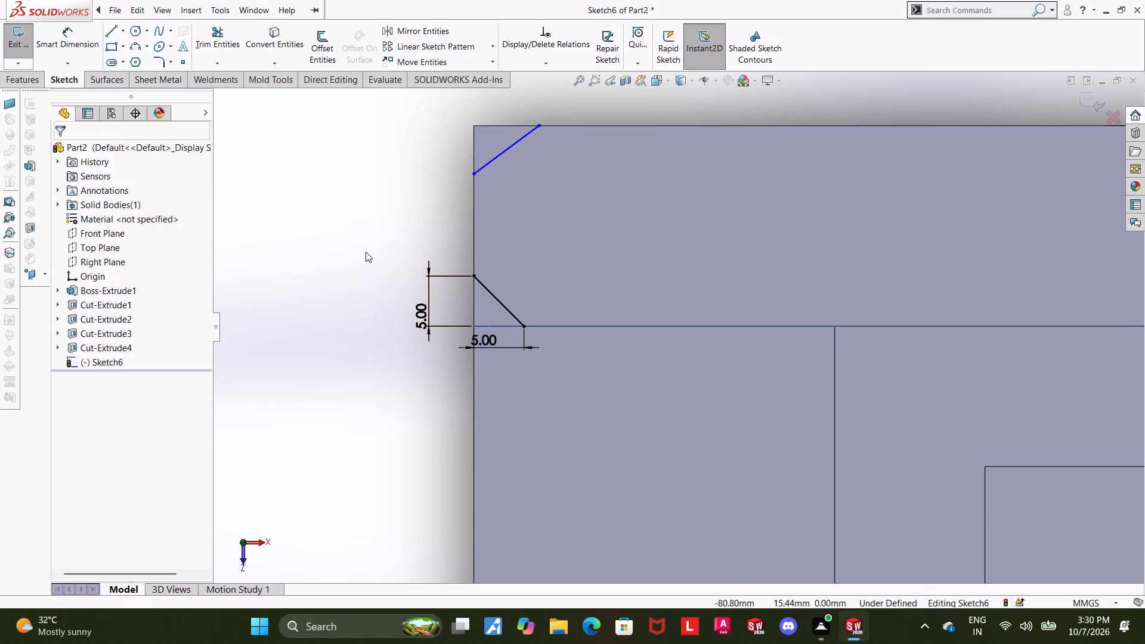
Dimension the back diagonal's outer endpoint to 5 mm from the wall's back edge.
click(92, 40)
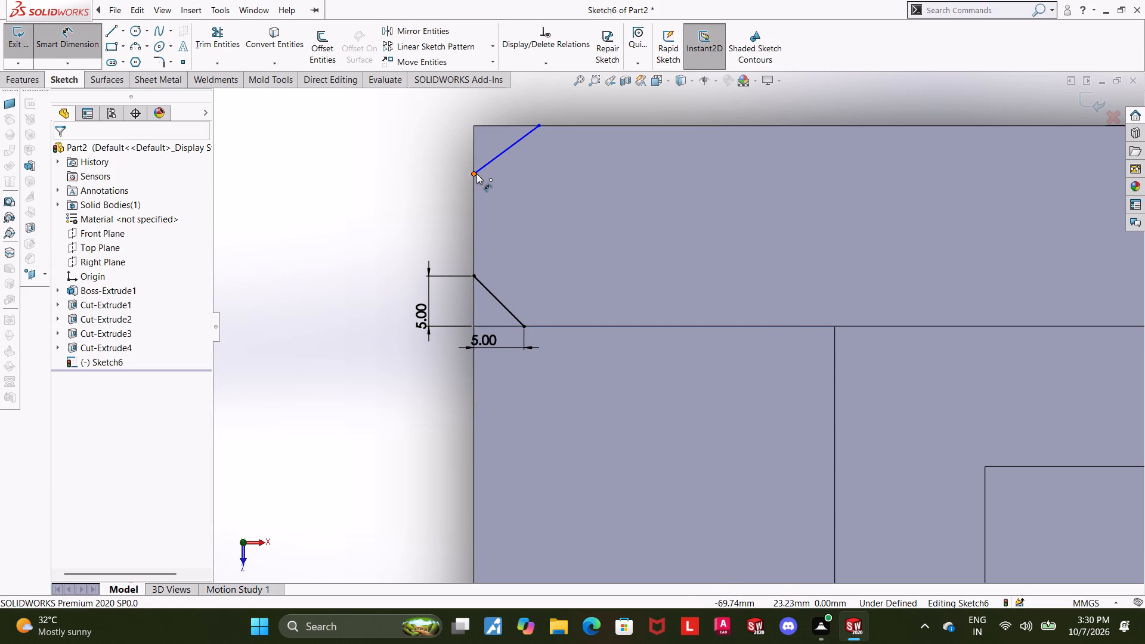
click(474, 174)
click(492, 126)
click(429, 150)
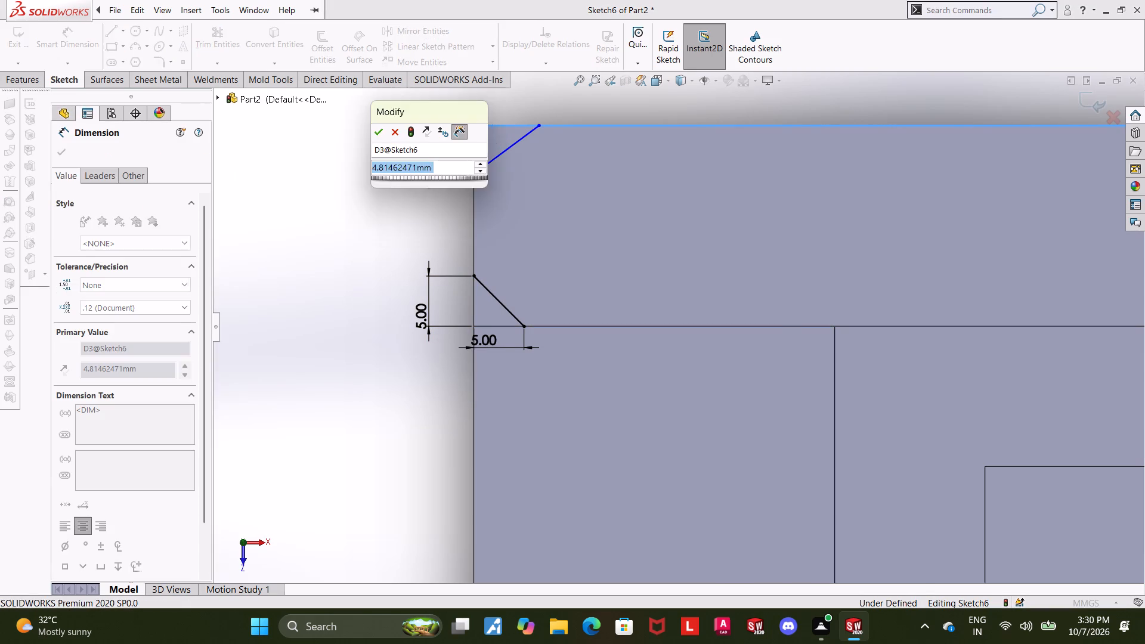
key(5)
key(Return)
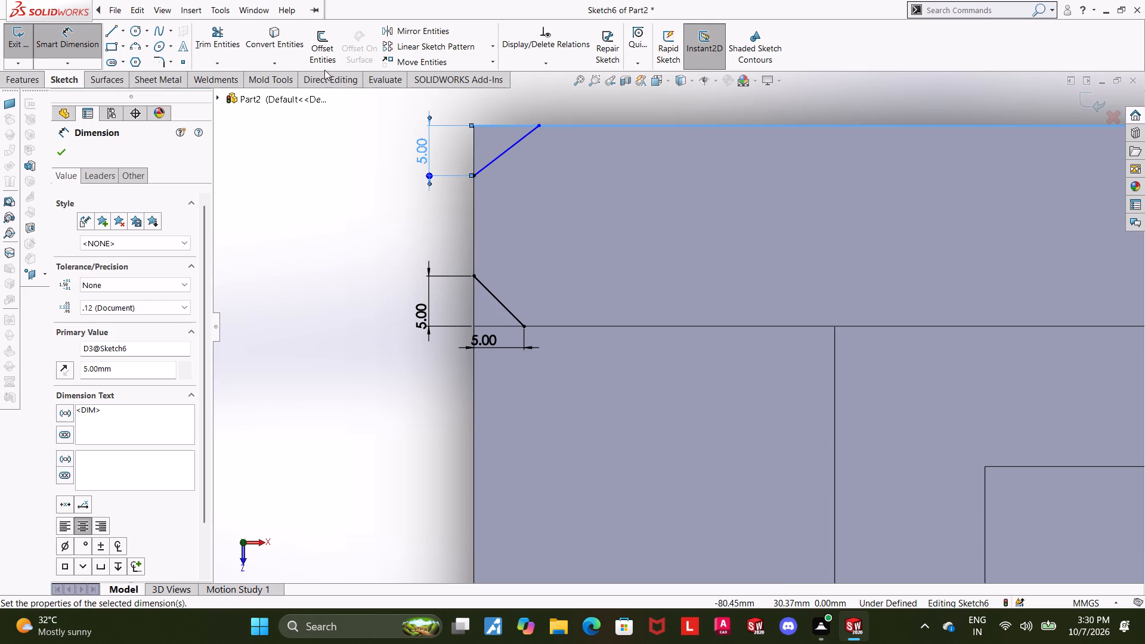
key(Escape)
Dimension the horizontal distance between the back diagonal's two endpoints to 5 mm.
click(81, 38)
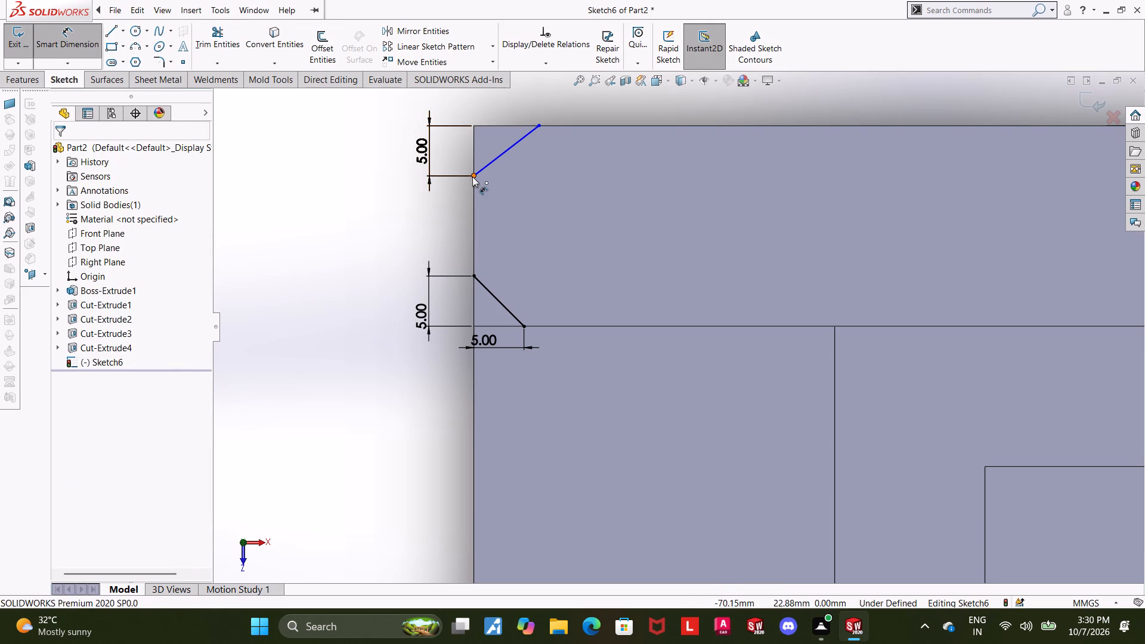
click(472, 177)
click(541, 126)
scroll(536, 131, up, 2)
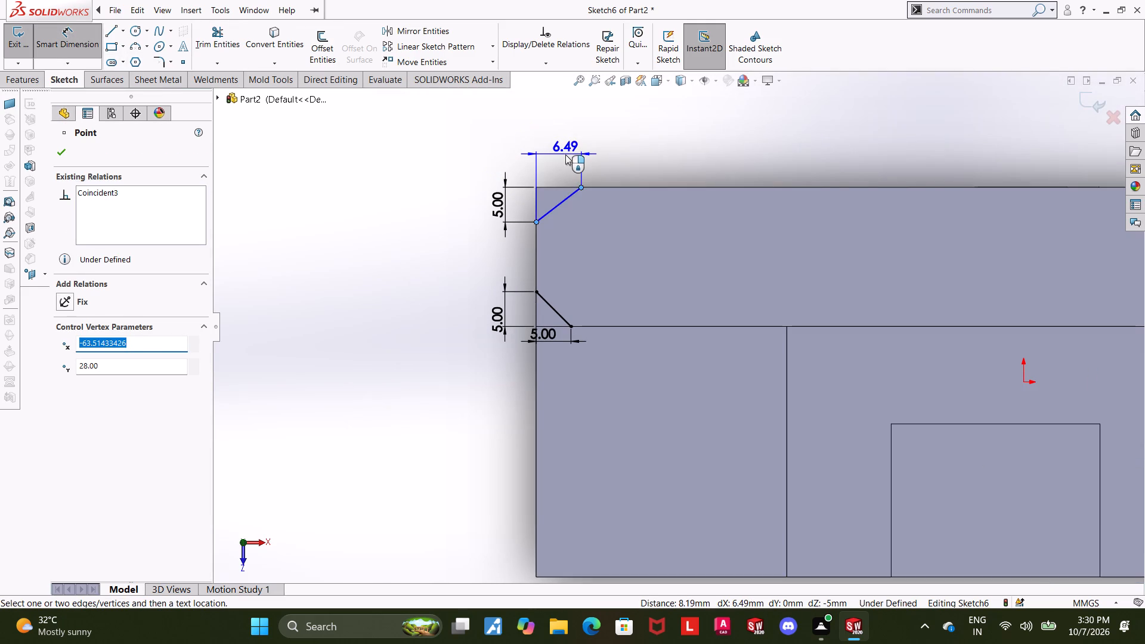
click(565, 154)
key(5)
key(Return)
key(Escape)
key(Escape)
key(Escape)
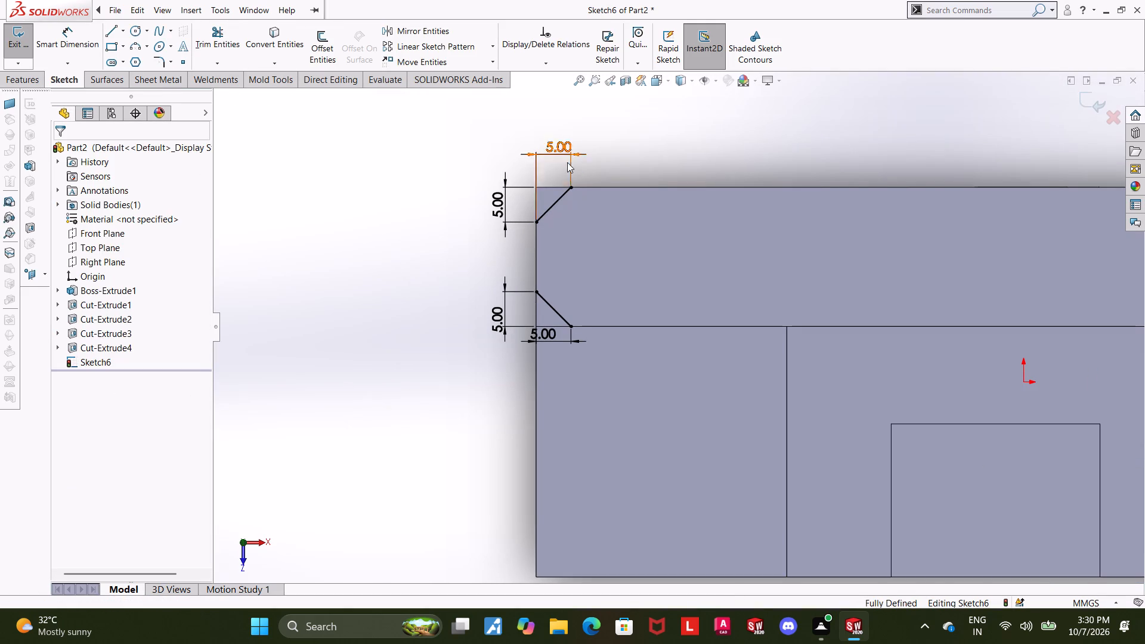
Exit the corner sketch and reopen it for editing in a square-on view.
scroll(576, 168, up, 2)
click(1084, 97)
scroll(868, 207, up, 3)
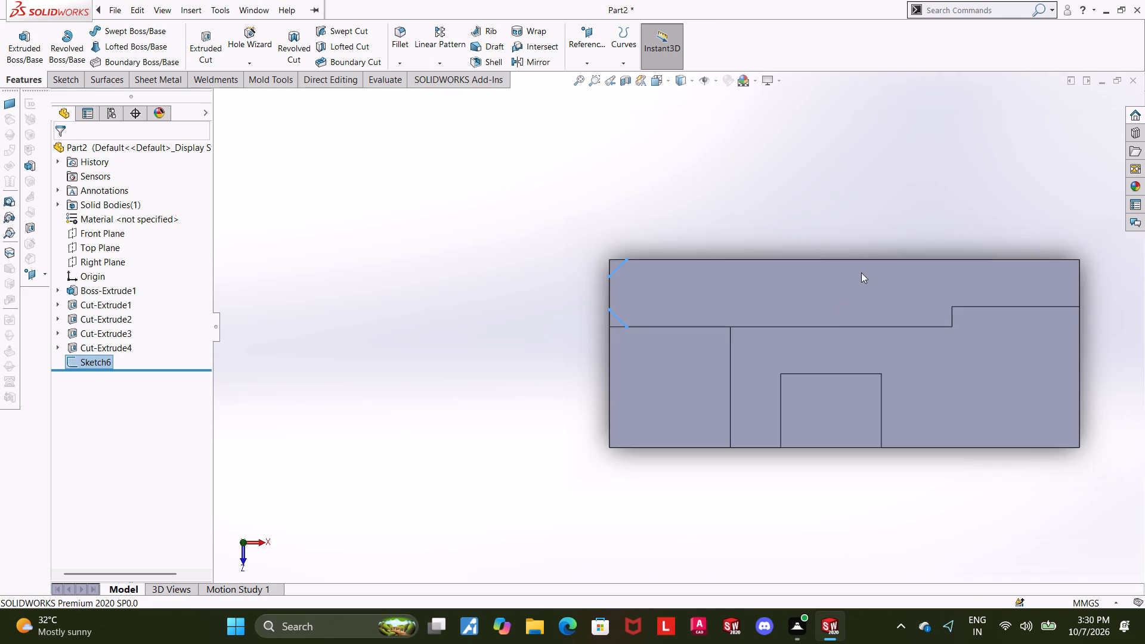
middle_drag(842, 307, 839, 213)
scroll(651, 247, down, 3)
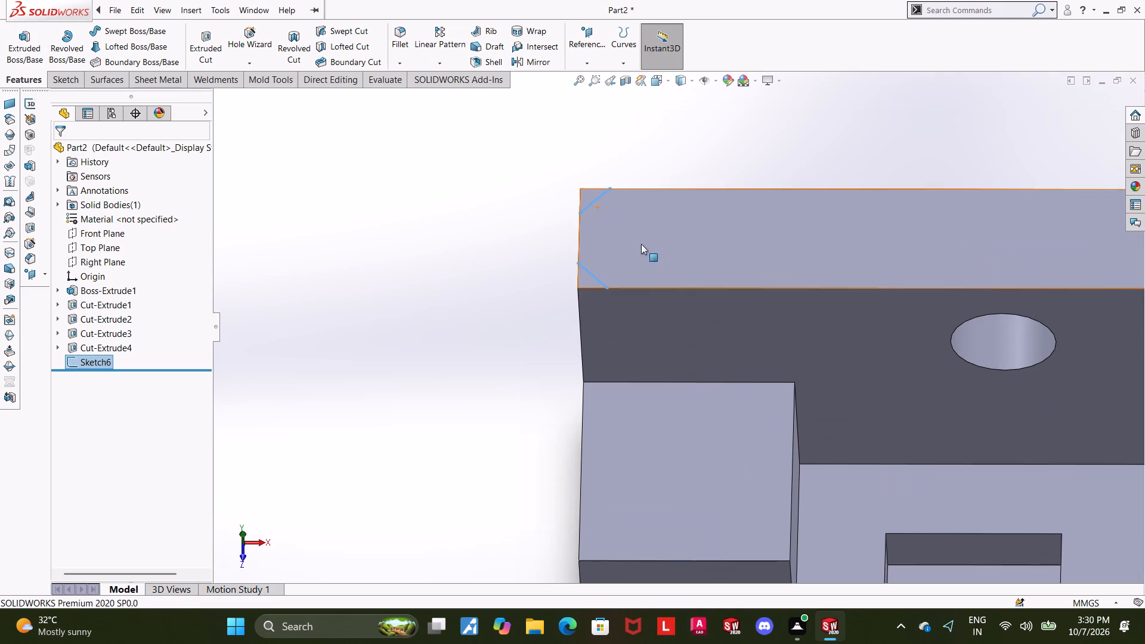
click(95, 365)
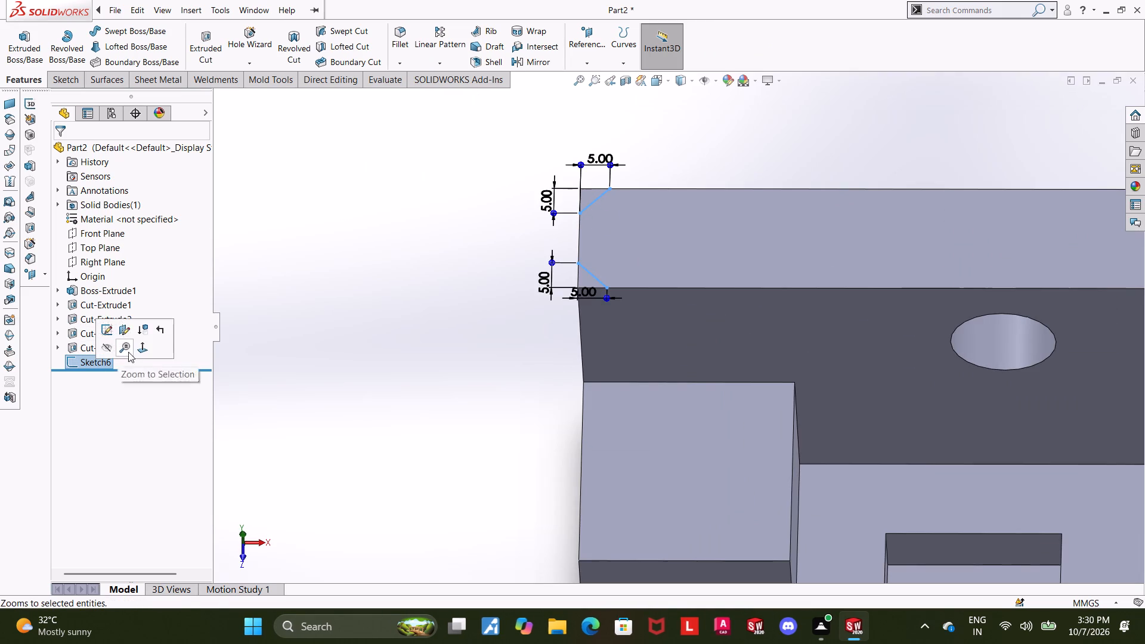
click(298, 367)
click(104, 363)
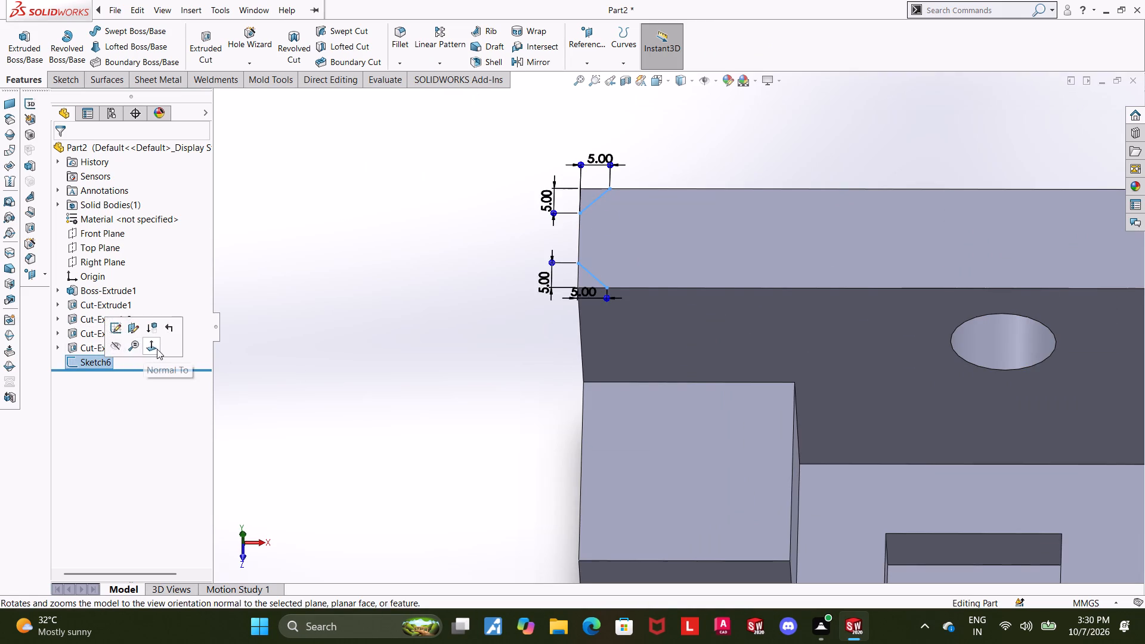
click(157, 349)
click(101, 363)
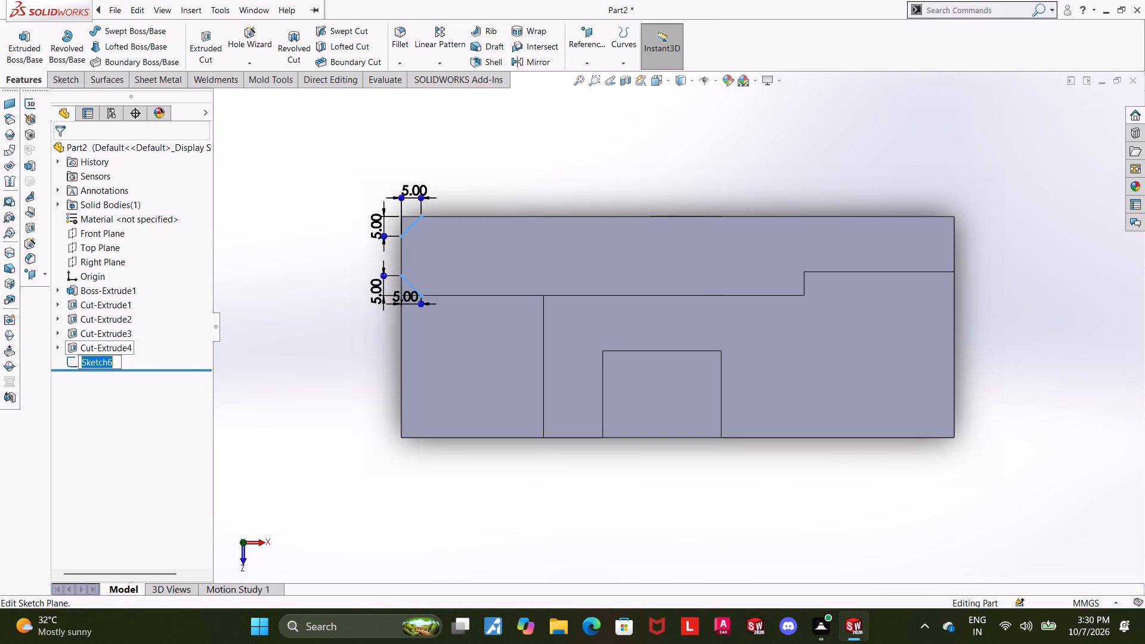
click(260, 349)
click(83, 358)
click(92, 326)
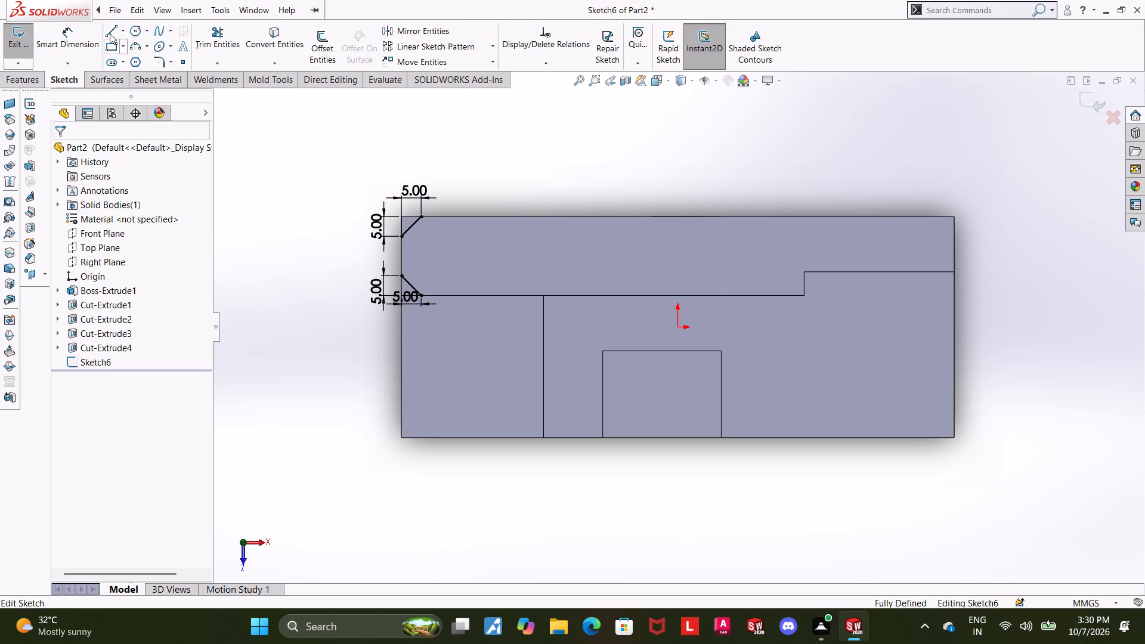
Close the wall's front corner triangle with two 5 mm lines from the diagonal's ends to the corner.
click(115, 28)
scroll(431, 302, up, 4)
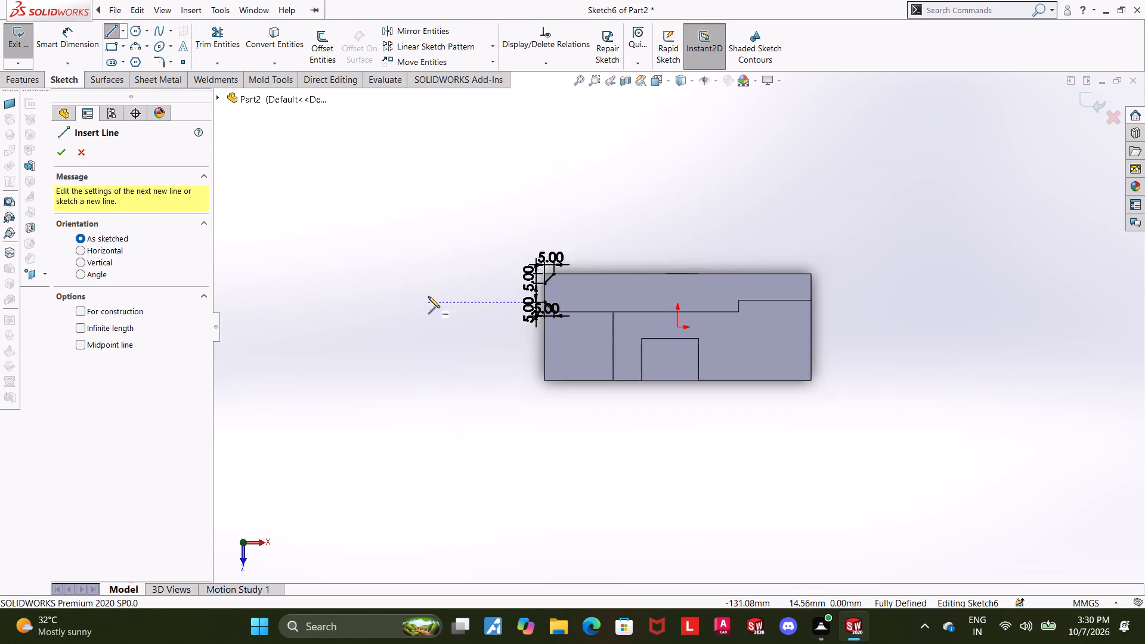
scroll(487, 284, down, 4)
scroll(703, 305, down, 4)
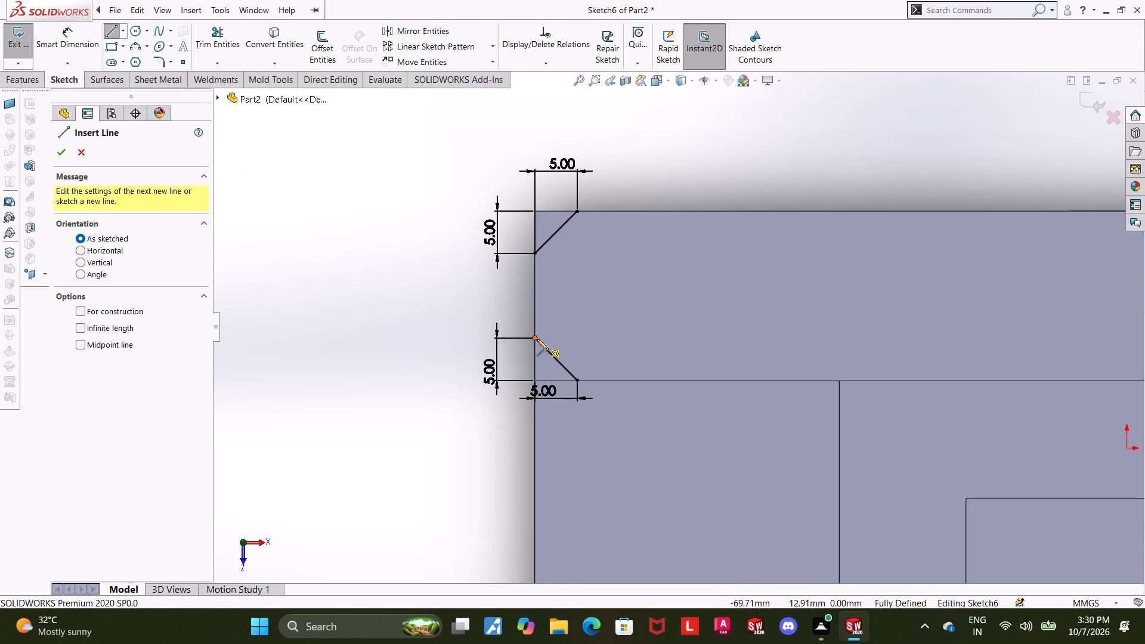
click(535, 339)
click(534, 380)
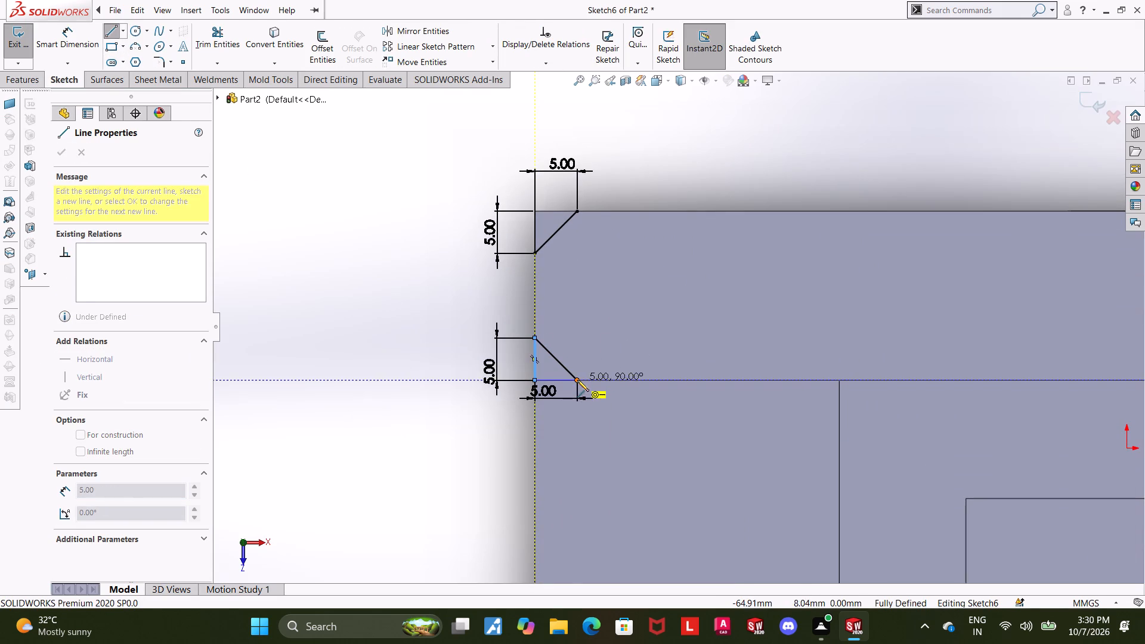
click(577, 380)
key(Escape)
key(Escape)
key(Escape)
Close the wall's back corner triangle with two 5 mm lines along the edges and exit the sketch.
click(113, 31)
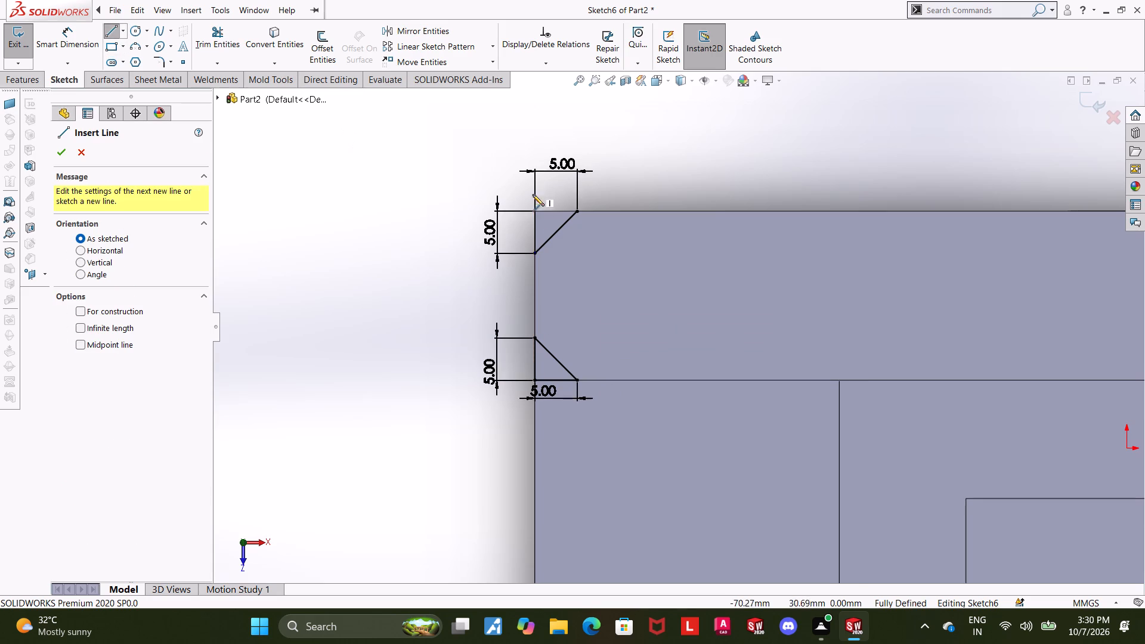
click(536, 253)
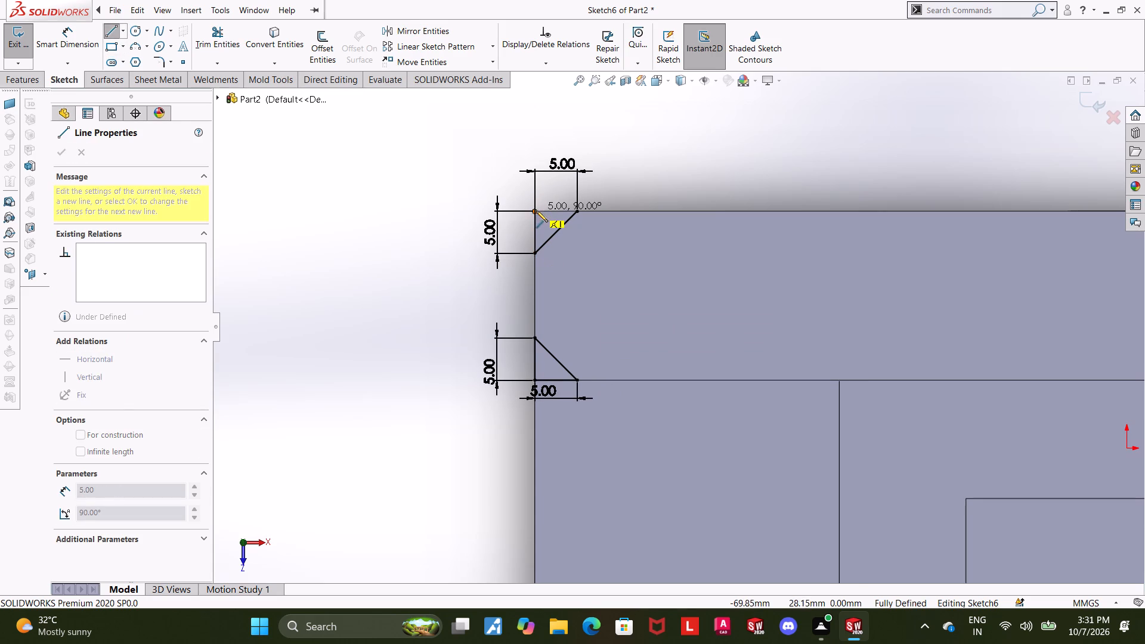
click(536, 210)
click(577, 209)
key(Escape)
key(Escape)
key(Escape)
scroll(766, 199, up, 2)
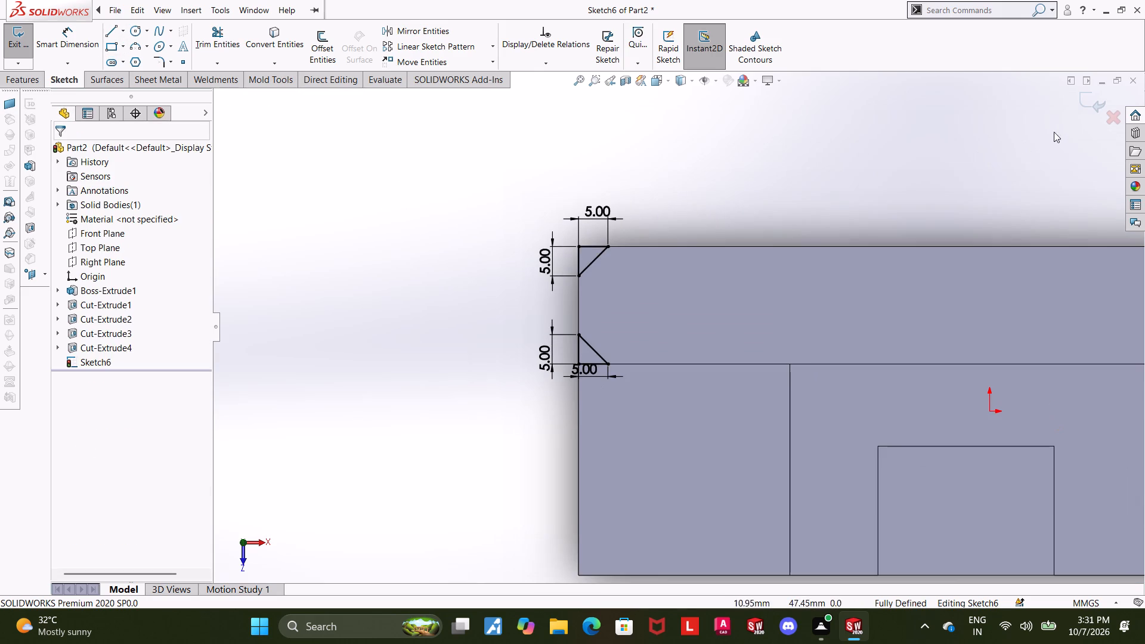
click(1083, 104)
Cut-extrude both corner triangles down from the wall's top face to a blind depth of 20 mm.
scroll(1069, 110, up, 4)
scroll(721, 438, up, 1)
middle_drag(721, 438, 709, 362)
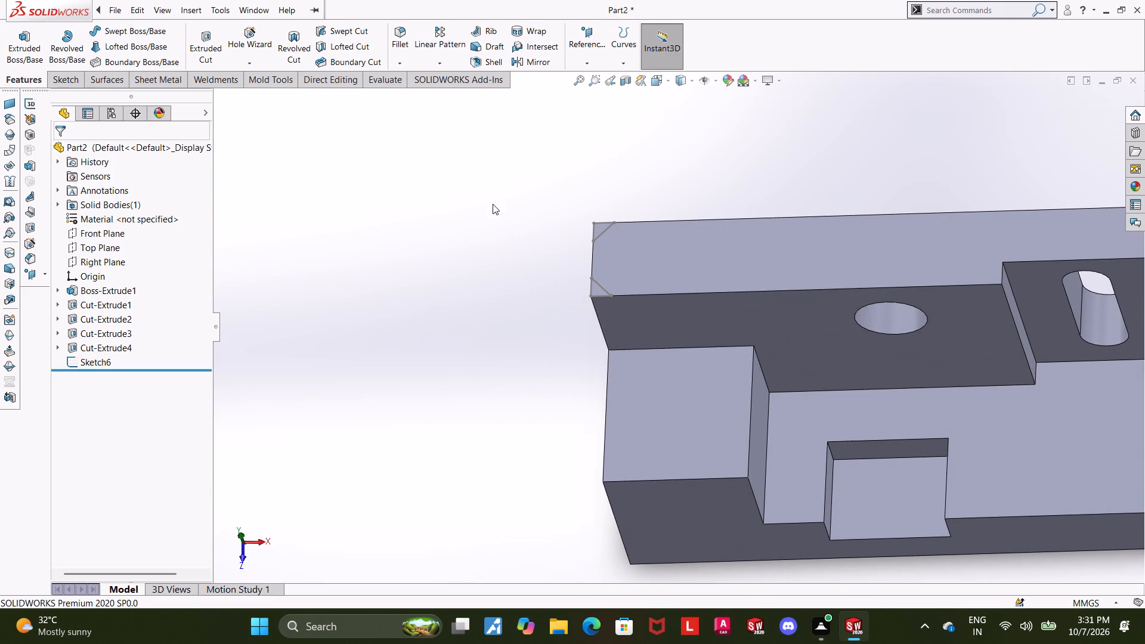
click(82, 363)
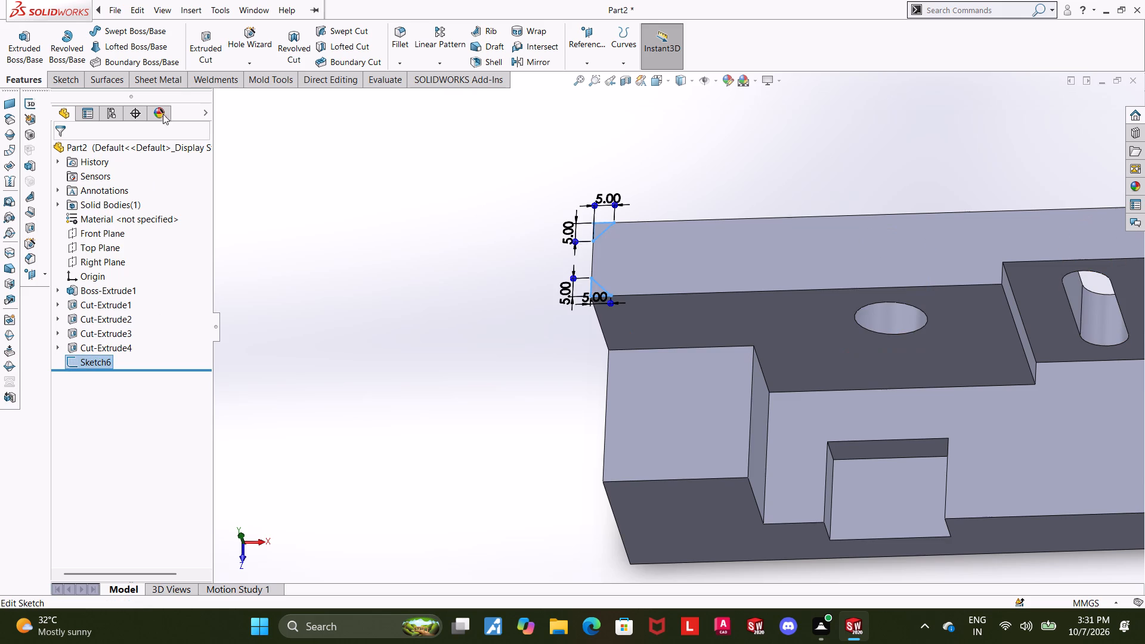
click(202, 38)
middle_drag(398, 206, 409, 176)
scroll(409, 176, up, 1)
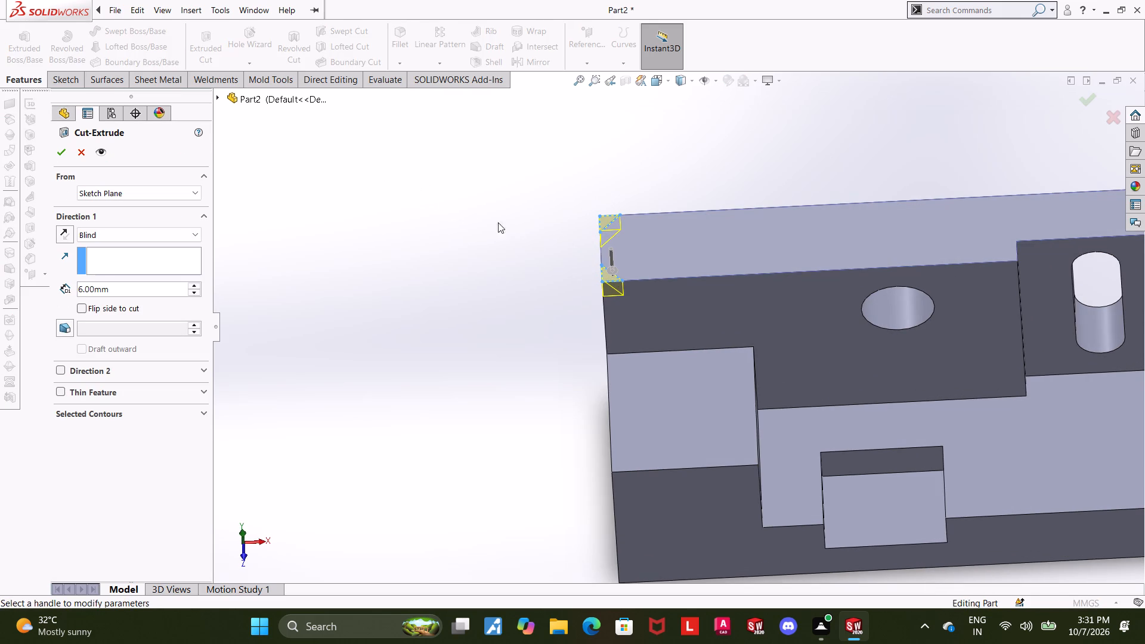
middle_drag(500, 247, 497, 158)
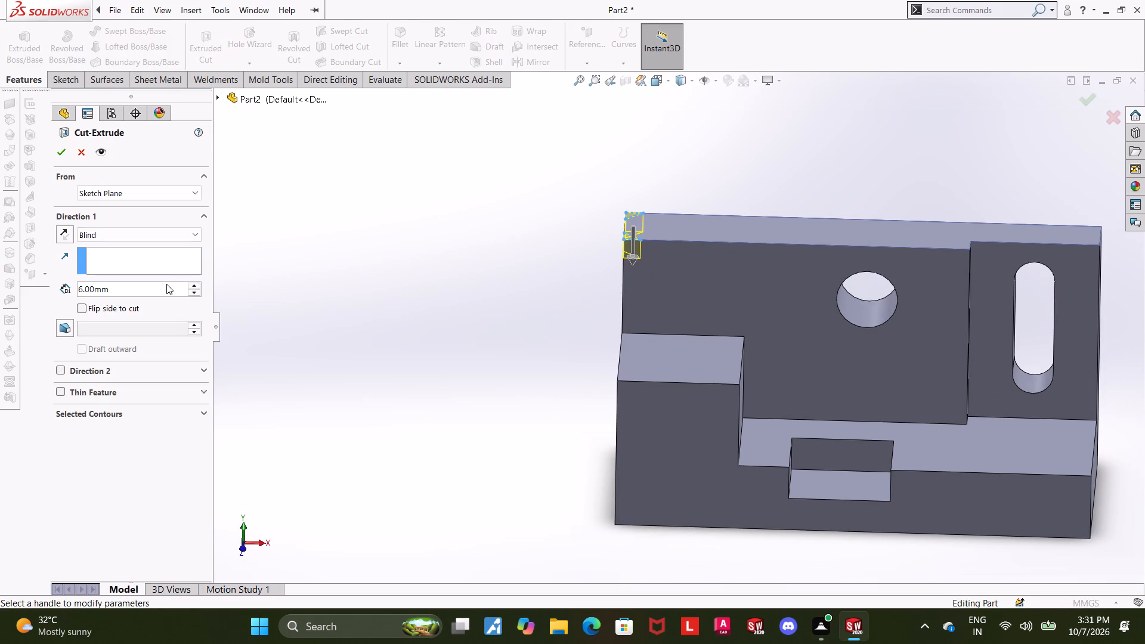
click(166, 284)
drag(166, 286, 86, 285)
drag(144, 292, 127, 290)
drag(127, 290, 0, 279)
text(20)
key(Return)
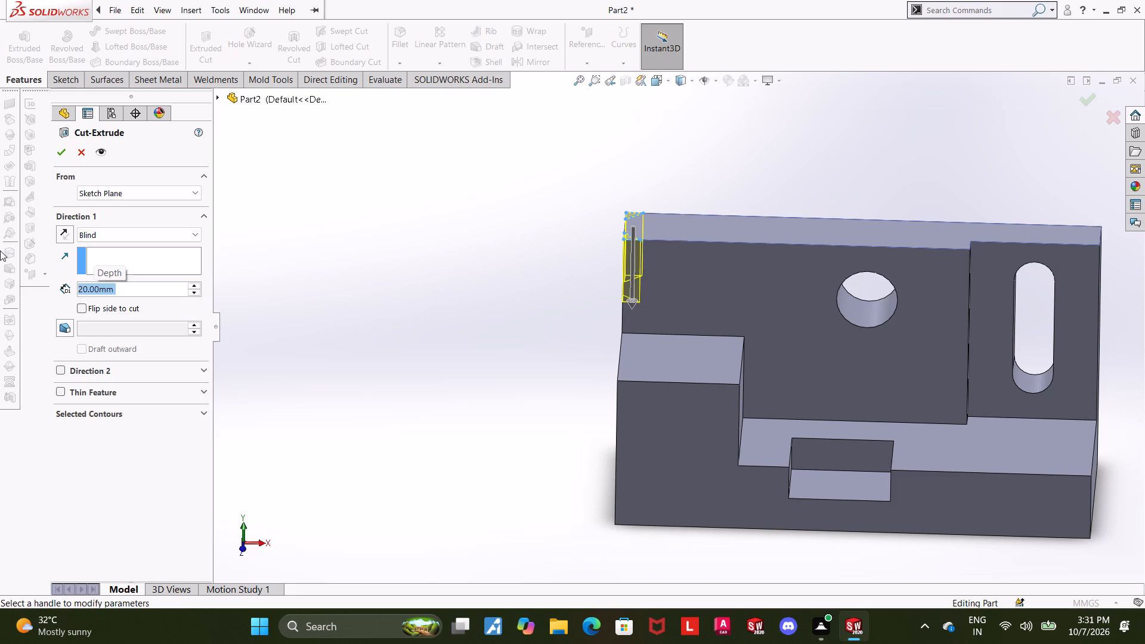
click(661, 79)
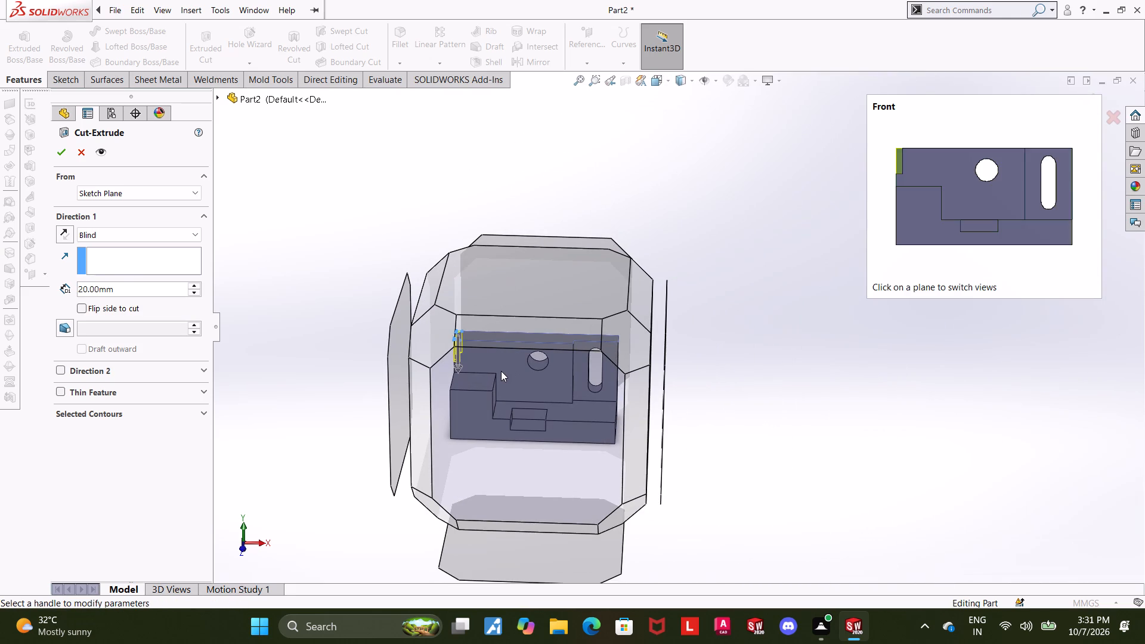
click(504, 431)
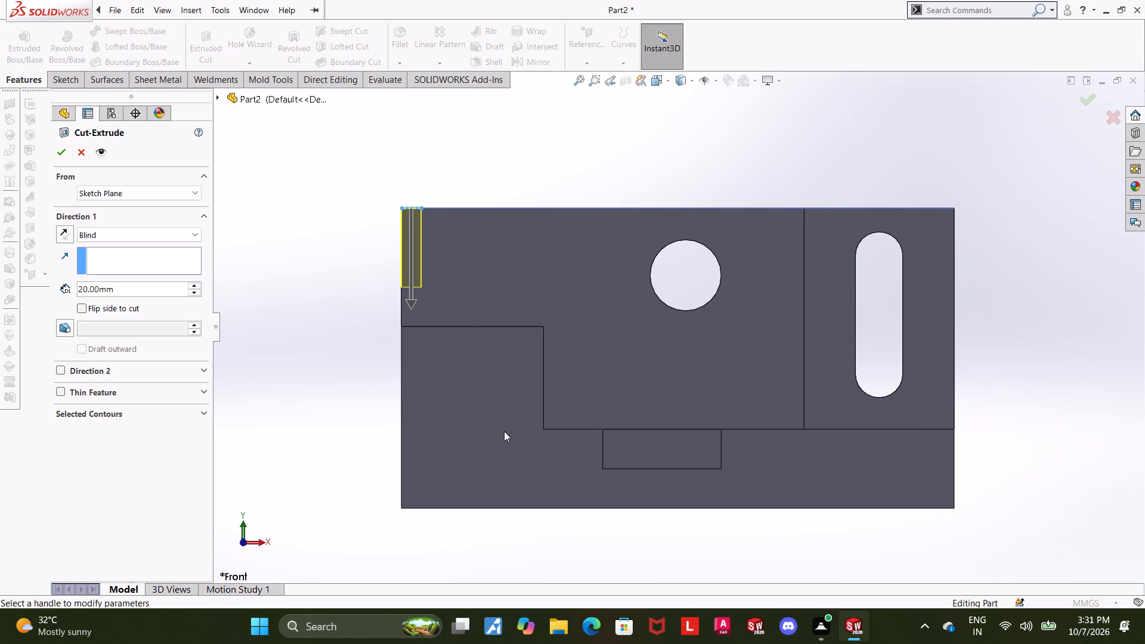
click(64, 153)
click(388, 330)
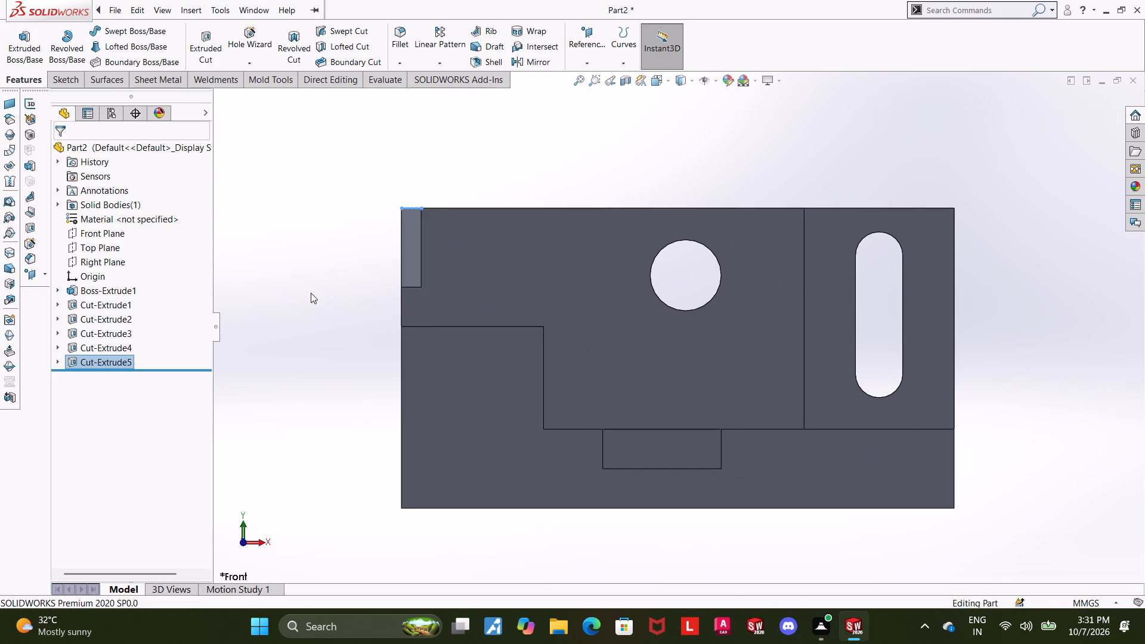
Measure the distance between the front chamfer cut's bottom edge and the raised block's top edge along the wall.
middle_drag(310, 292, 351, 355)
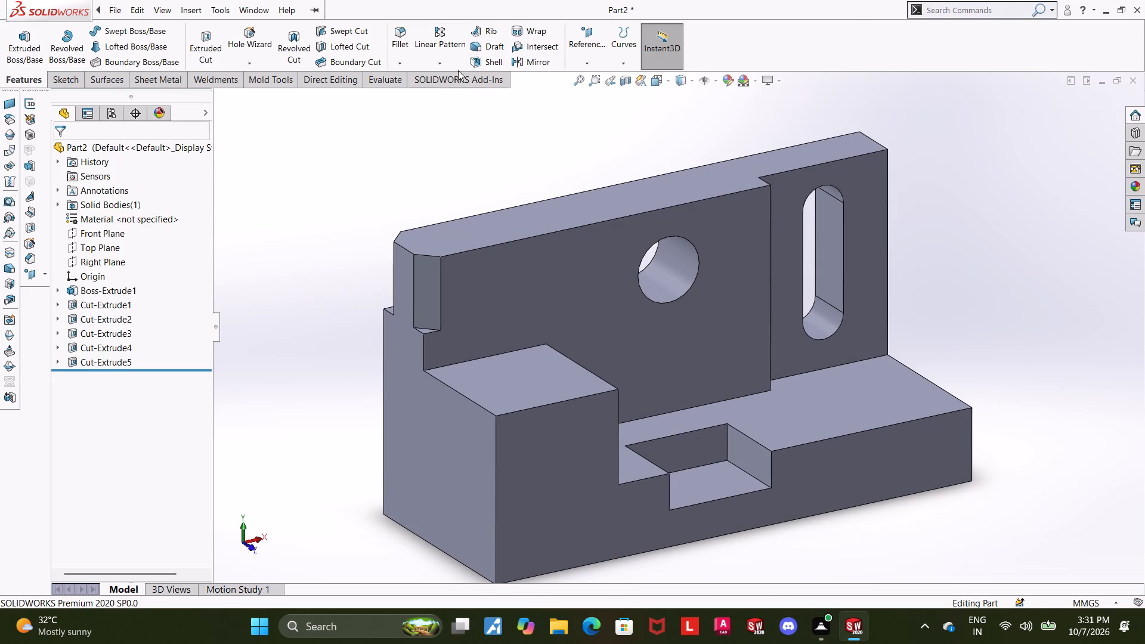
click(379, 79)
click(139, 42)
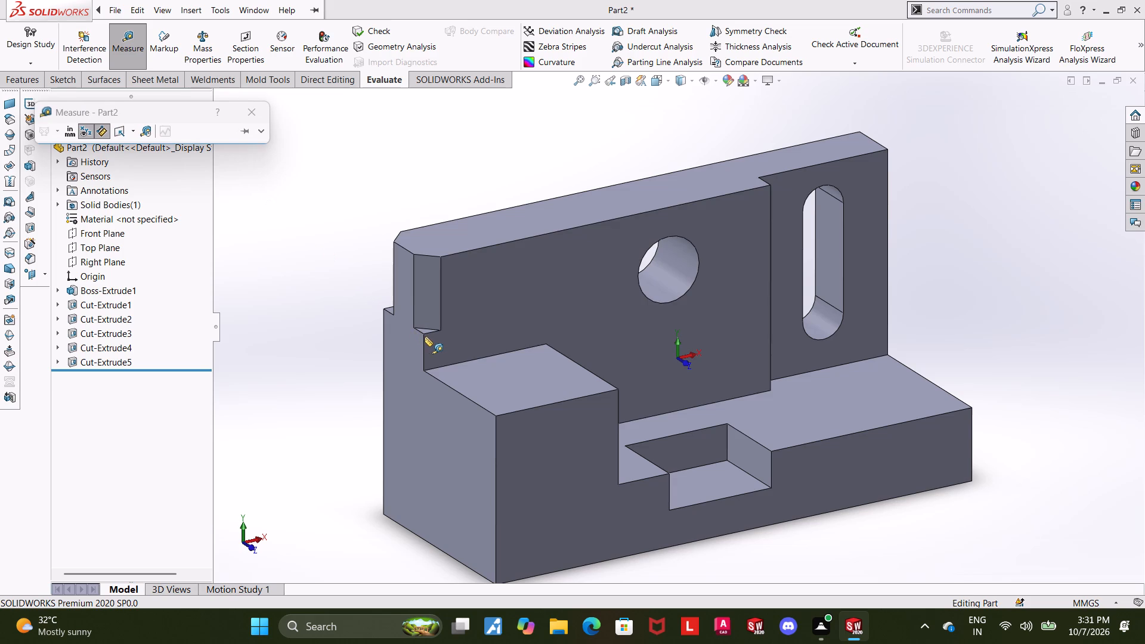
click(428, 331)
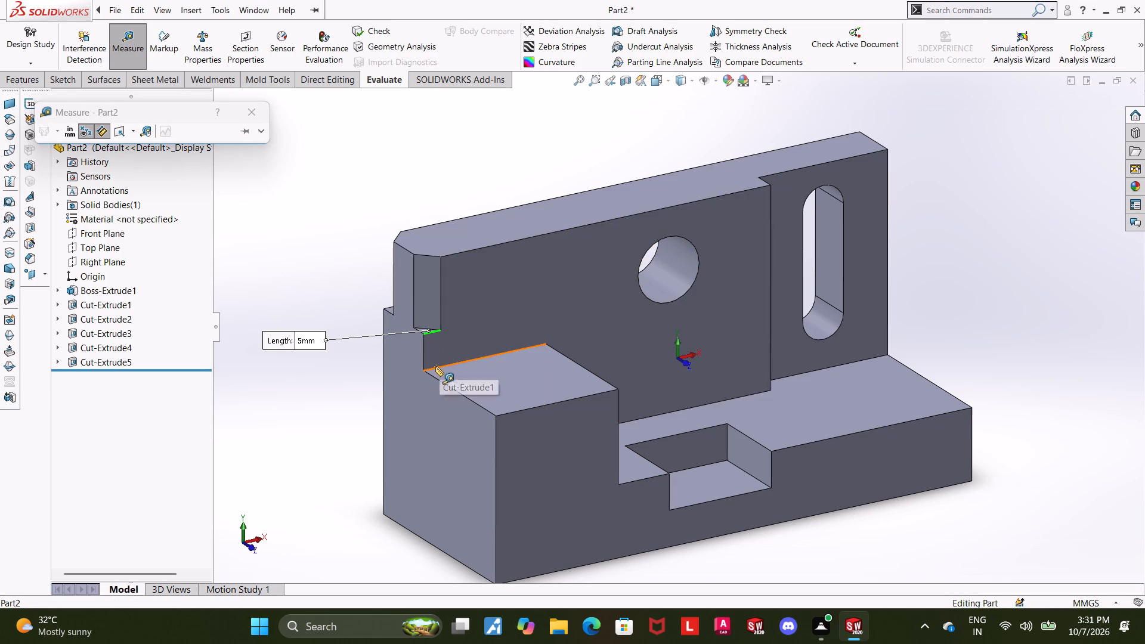
click(434, 367)
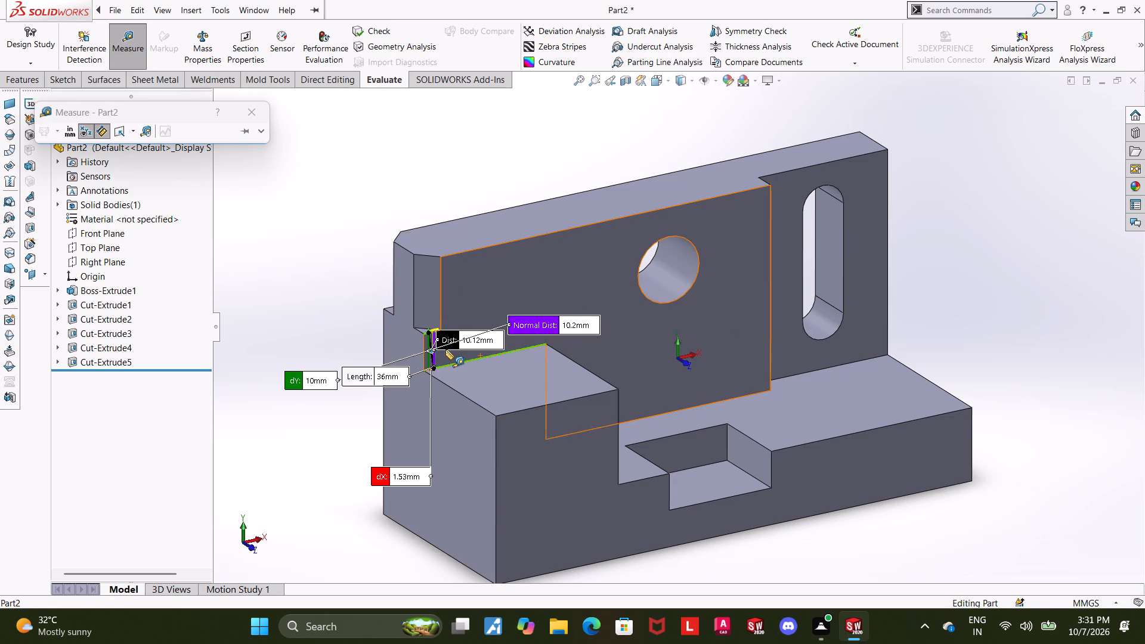
scroll(445, 349, down, 2)
scroll(425, 367, up, 1)
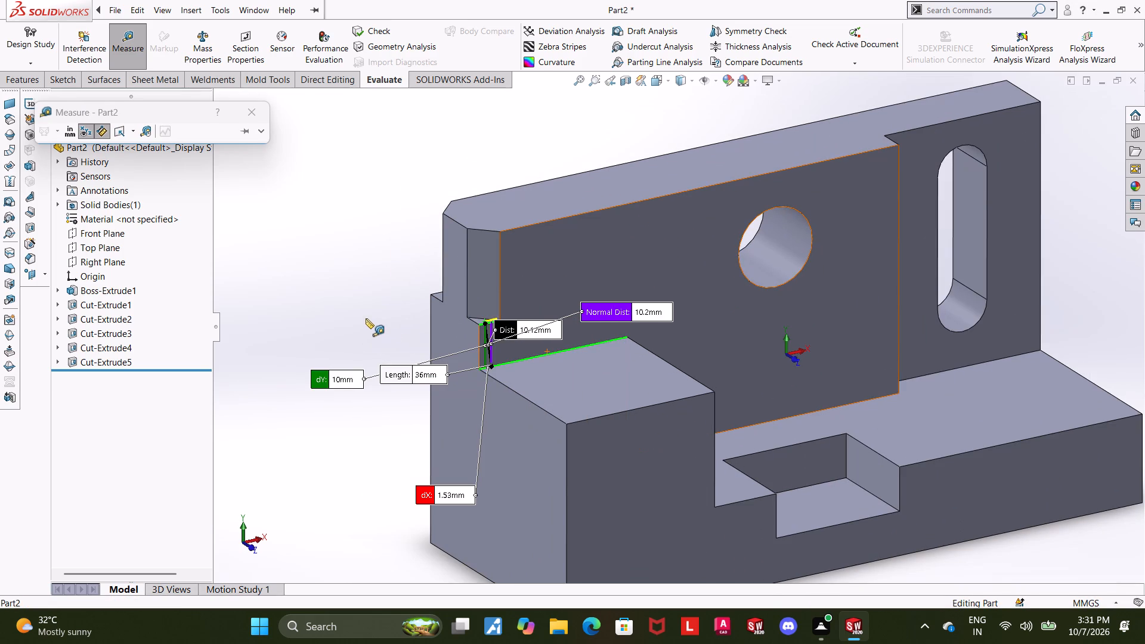
key(Escape)
key(Escape)
Start a sketch on the raised block's vertical side face beside the notch, viewed square-on.
scroll(366, 318, up, 3)
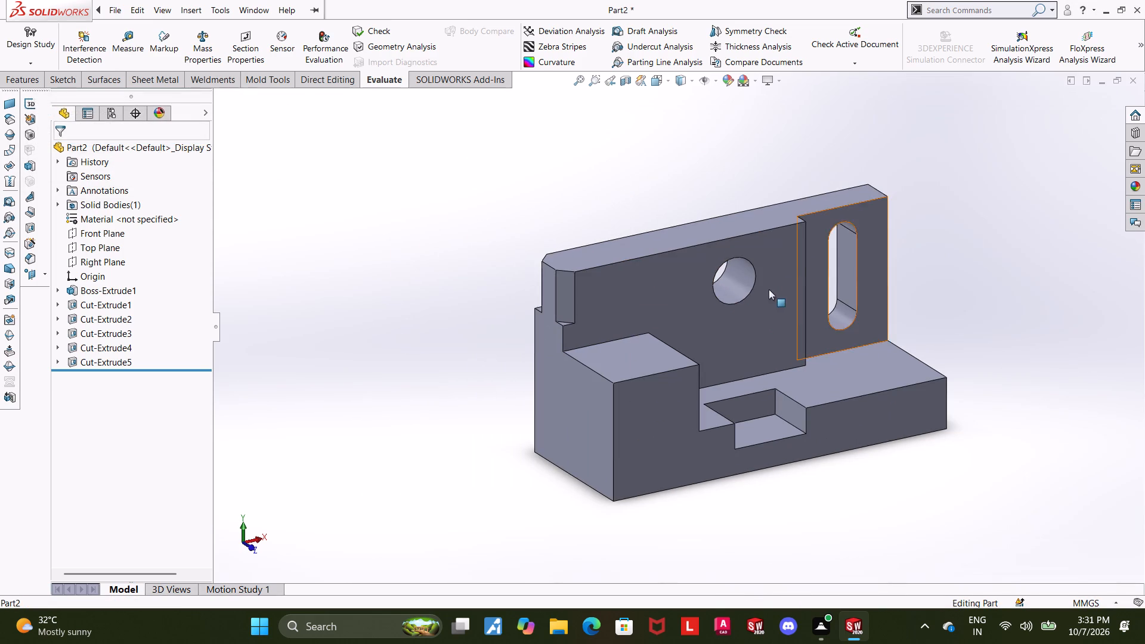
middle_drag(799, 274, 759, 271)
scroll(706, 260, up, 1)
middle_drag(709, 261, 693, 266)
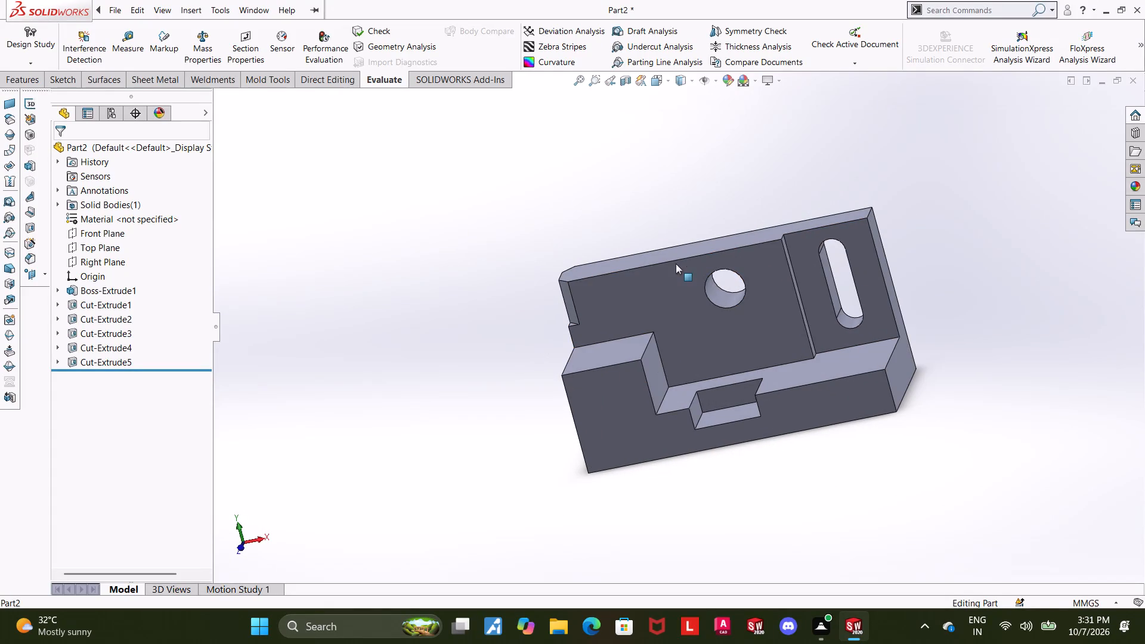
middle_click(754, 280)
middle_drag(749, 247, 682, 268)
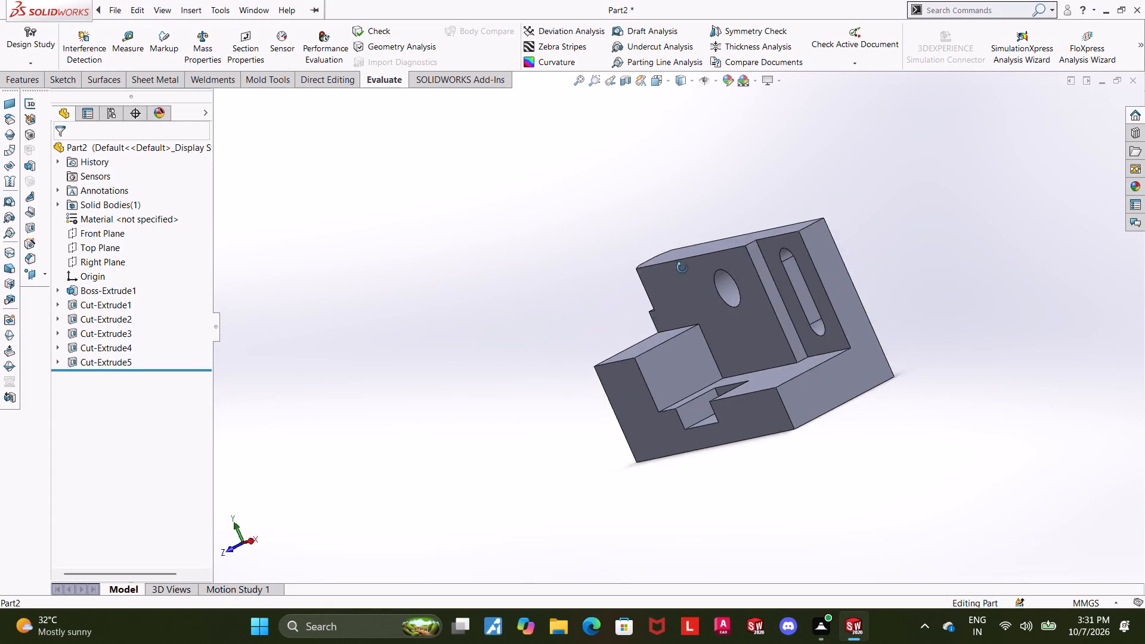
middle_drag(682, 268, 680, 322)
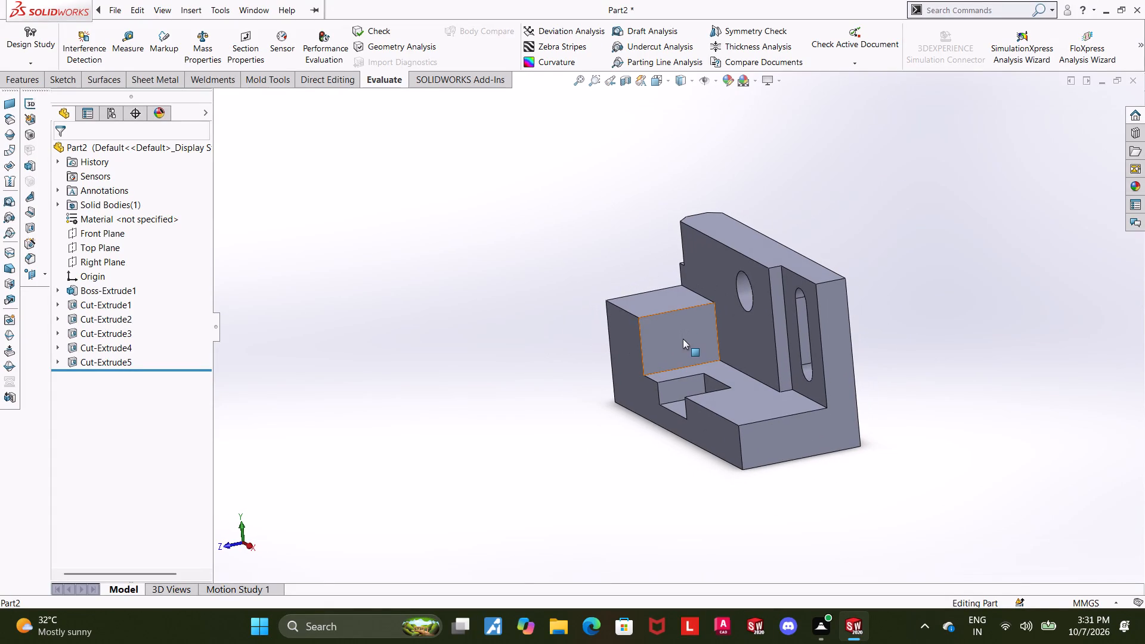
click(683, 339)
click(736, 305)
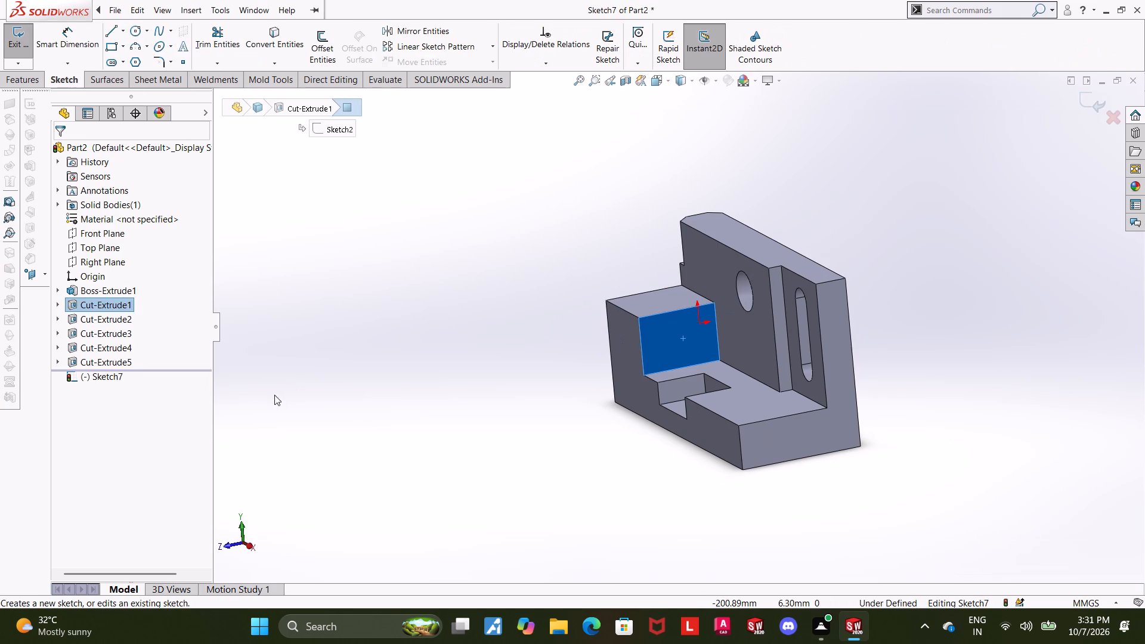
click(115, 371)
click(148, 349)
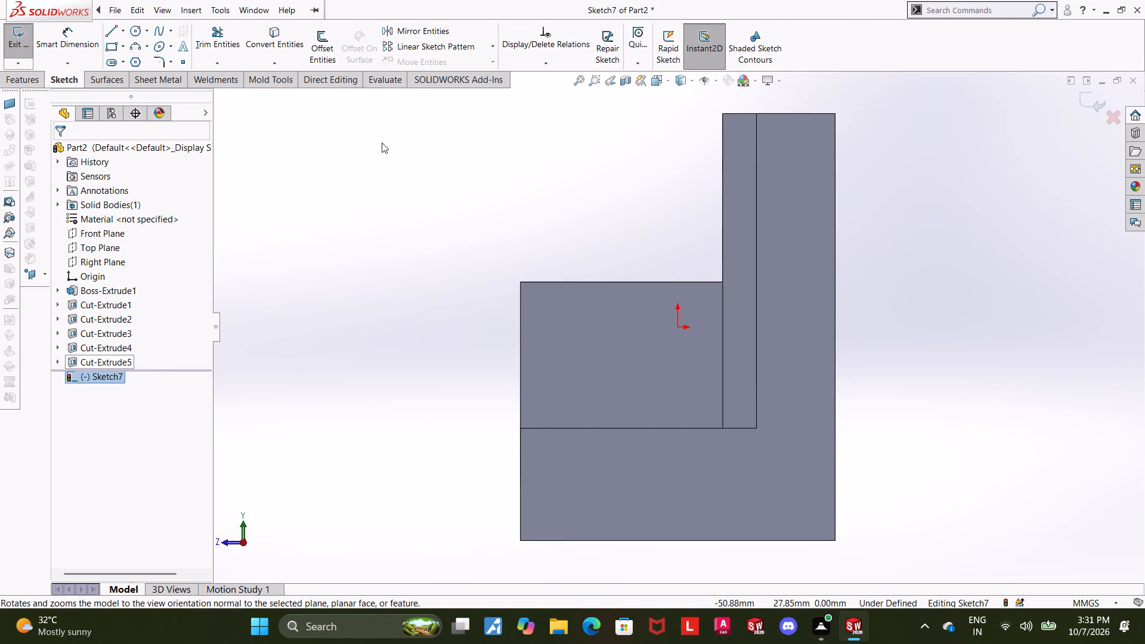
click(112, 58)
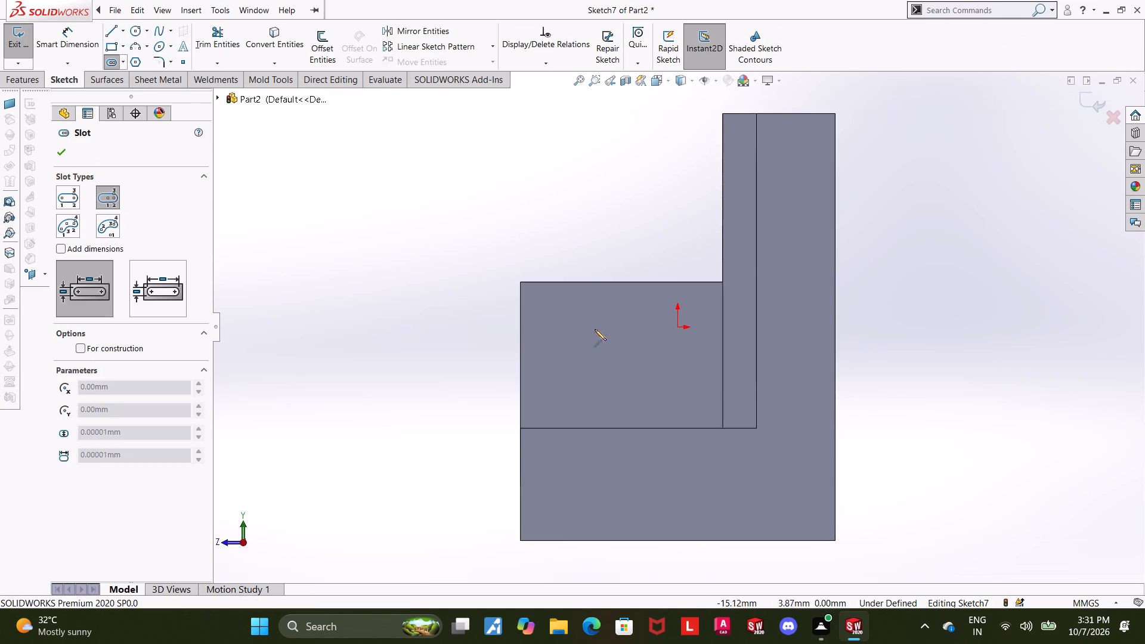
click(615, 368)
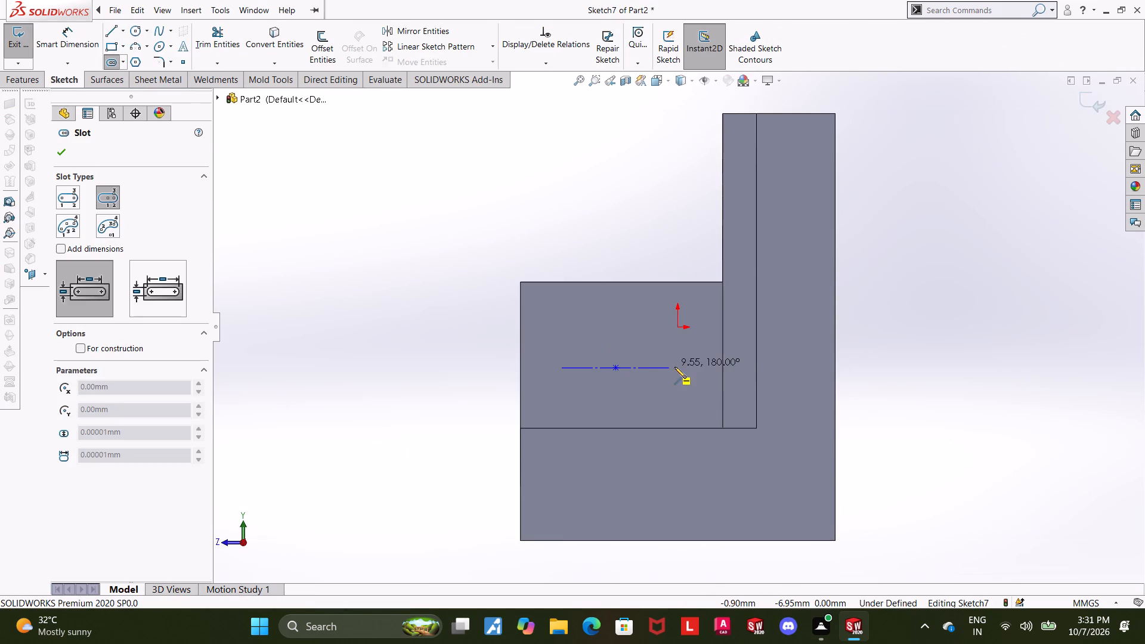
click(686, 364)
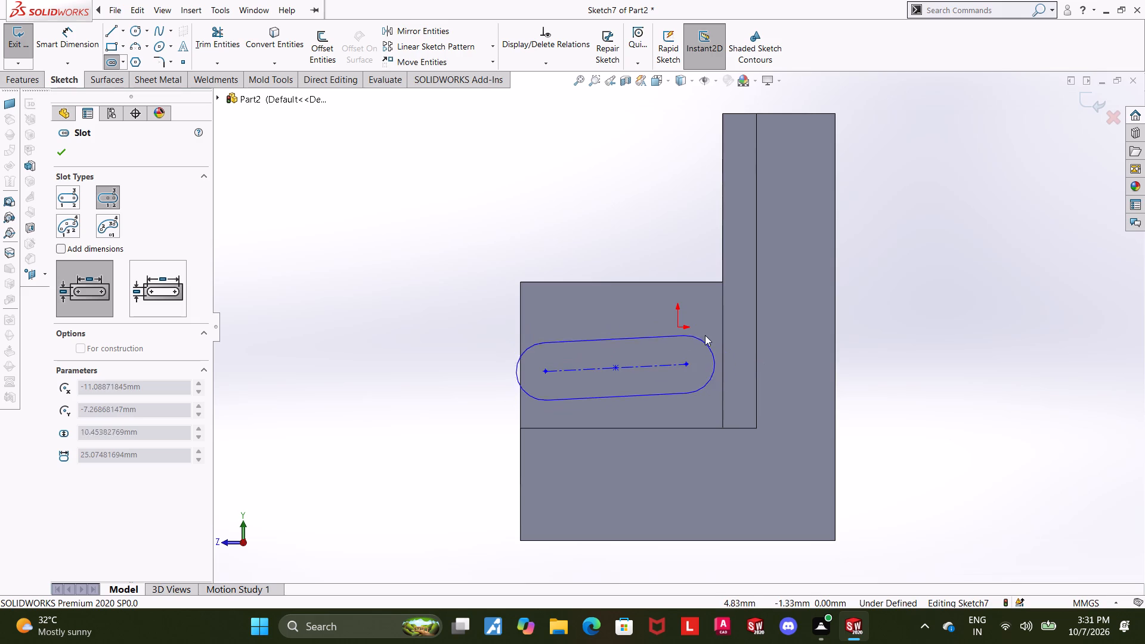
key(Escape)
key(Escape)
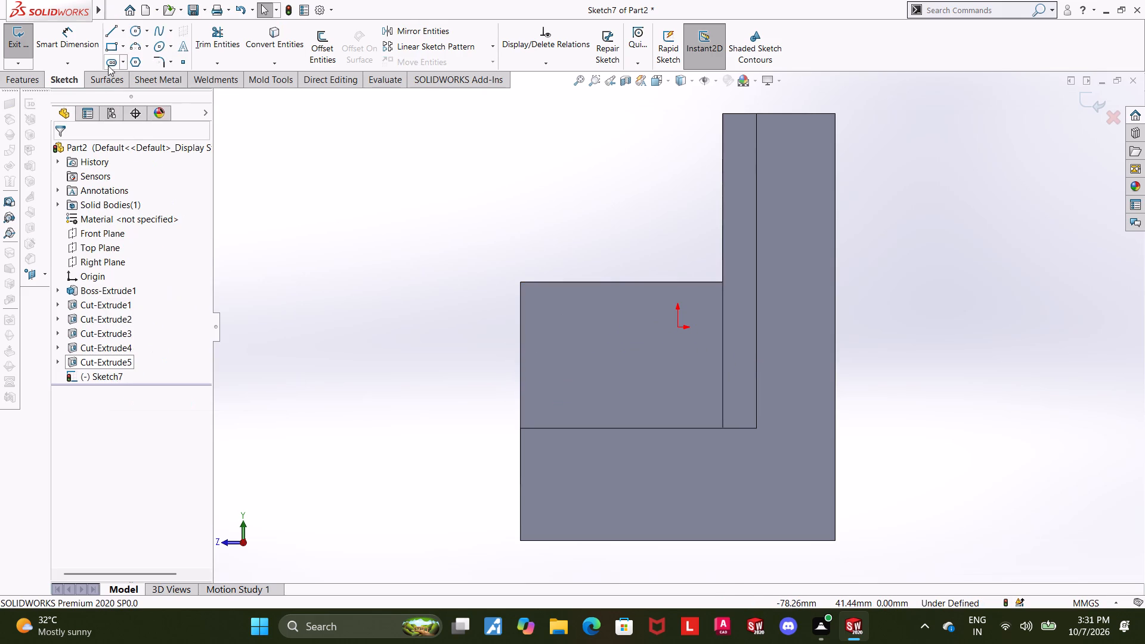
Sketch a horizontal centerpoint slot on the block's side face, about 24.6 mm between arc centres and 8.9 mm wide.
click(114, 60)
click(618, 360)
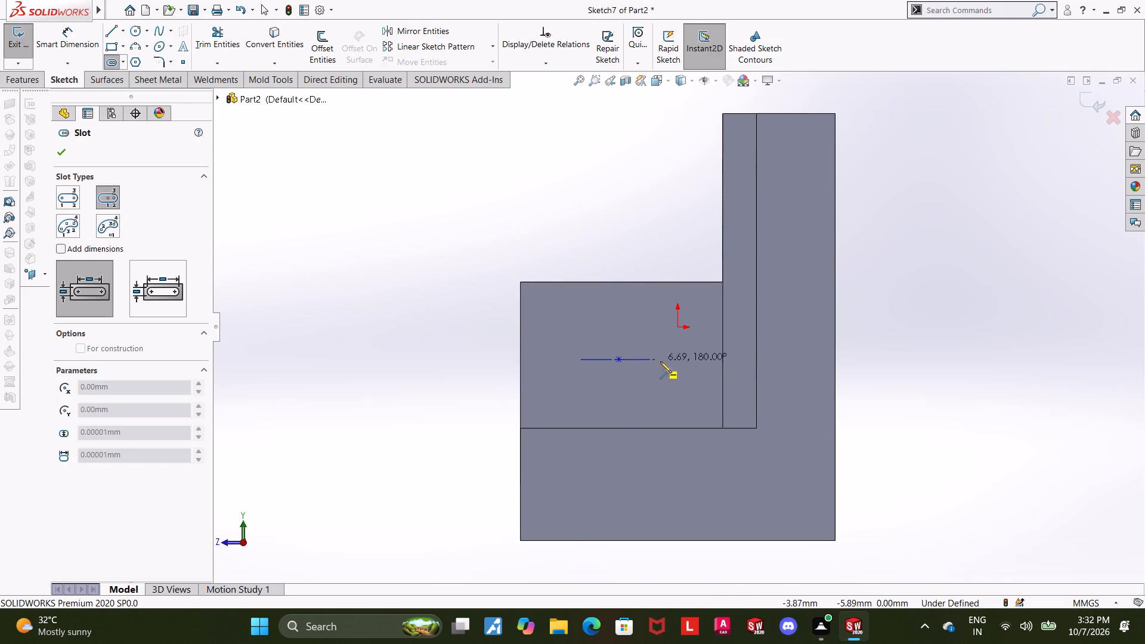
click(688, 361)
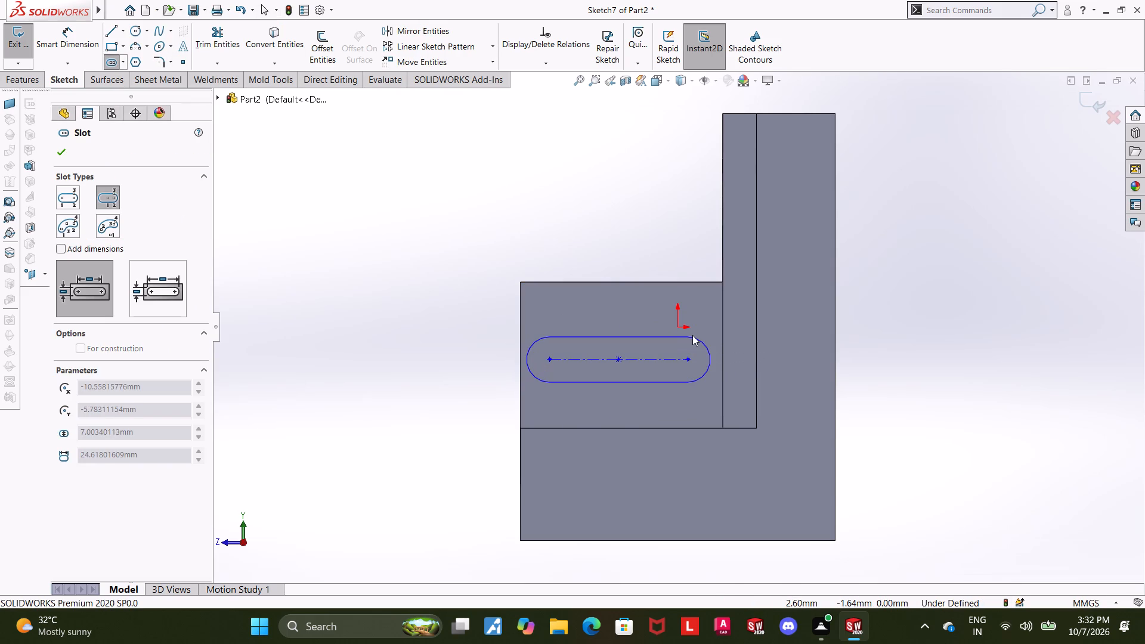
click(693, 335)
key(Escape)
key(Escape)
key(Escape)
key(Escape)
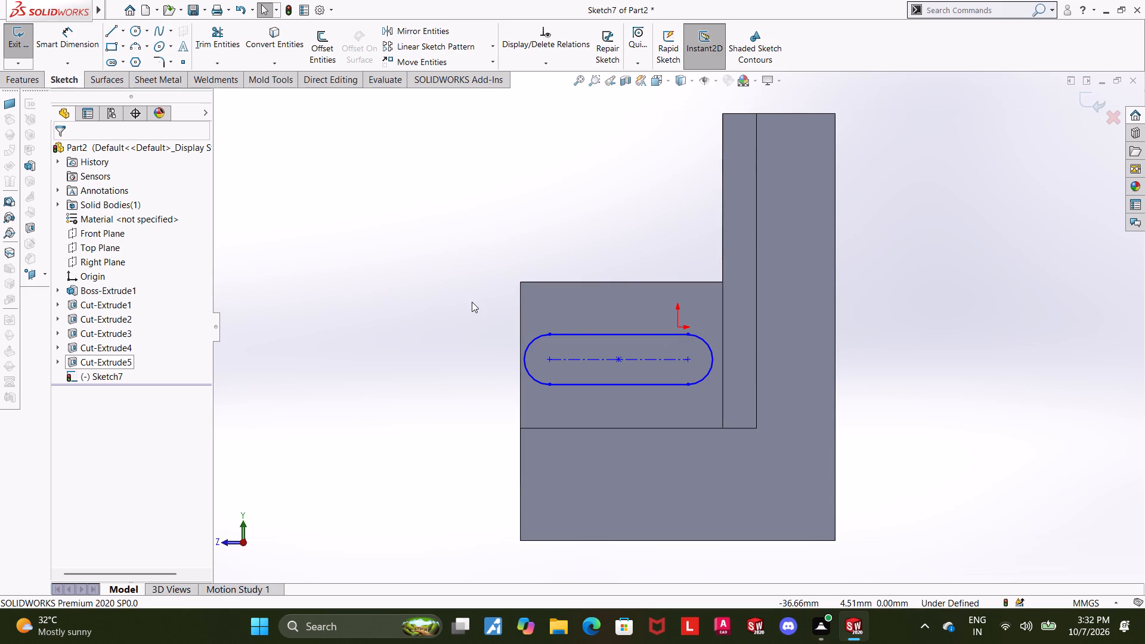
Dimension the side-face slot's outer arc centre 9.5 mm from the raised block's front vertical edge.
click(82, 31)
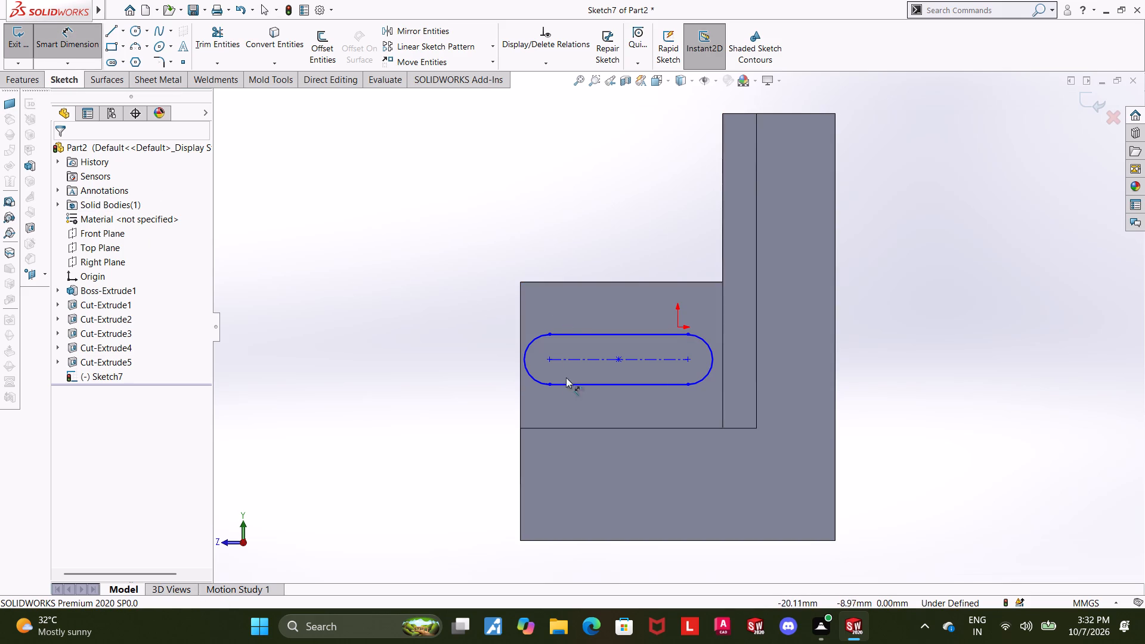
click(547, 361)
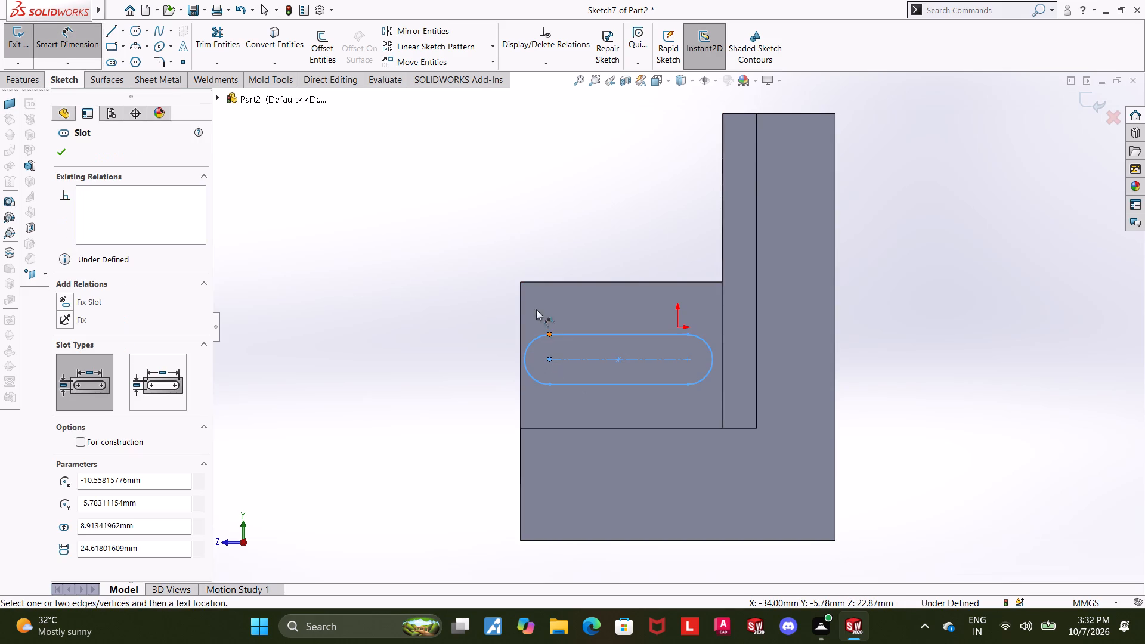
click(520, 310)
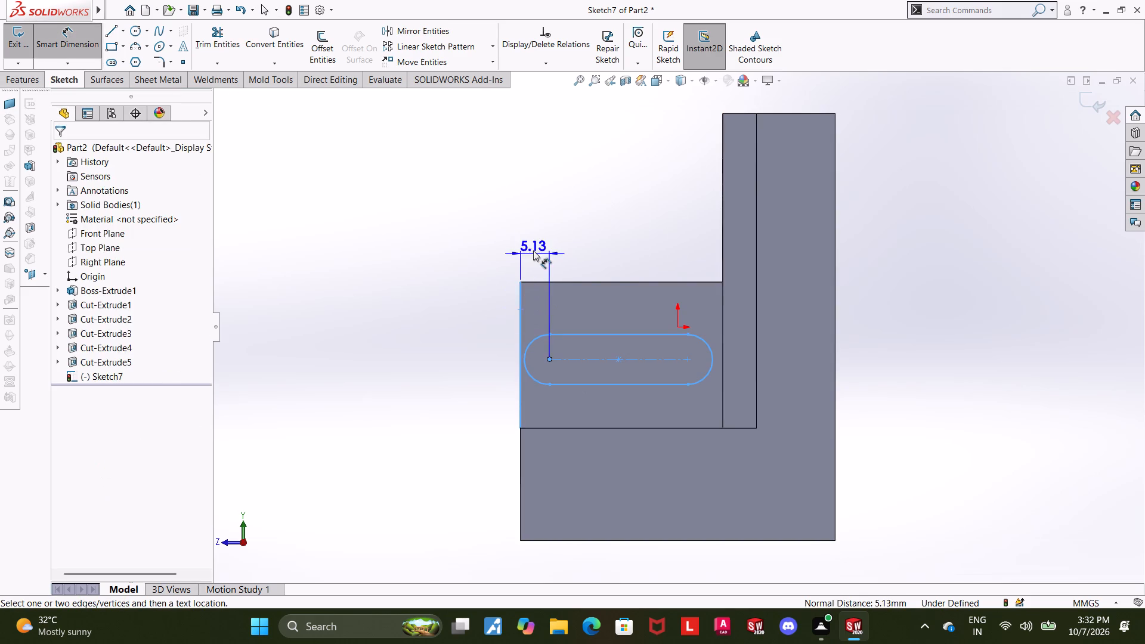
click(533, 250)
text(9.5)
key(Return)
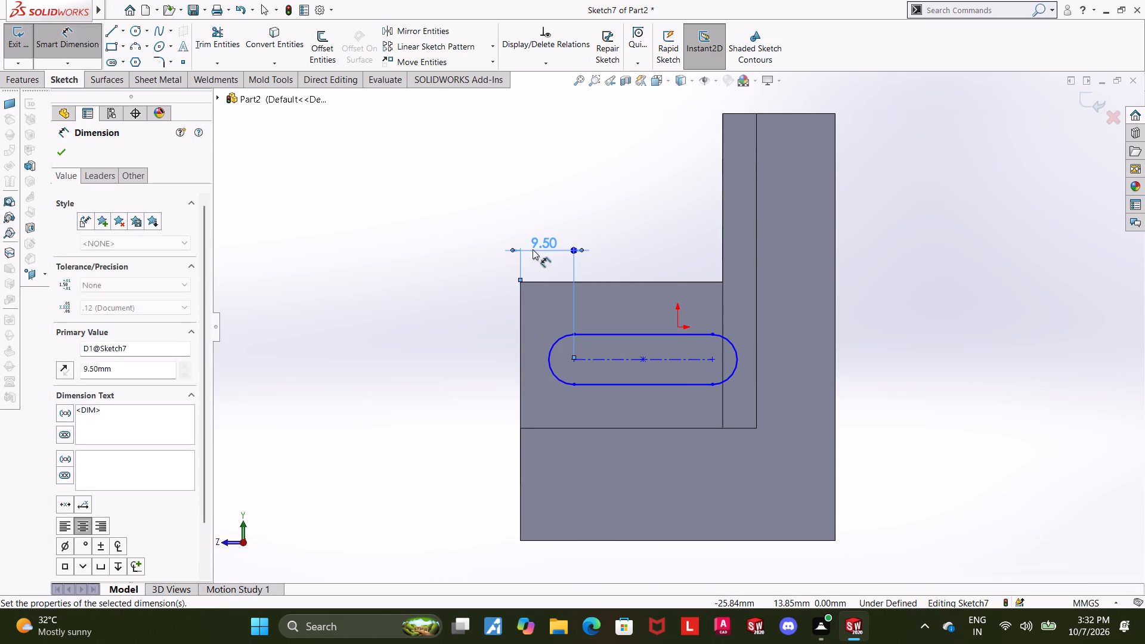
key(Escape)
key(Escape)
key(Escape)
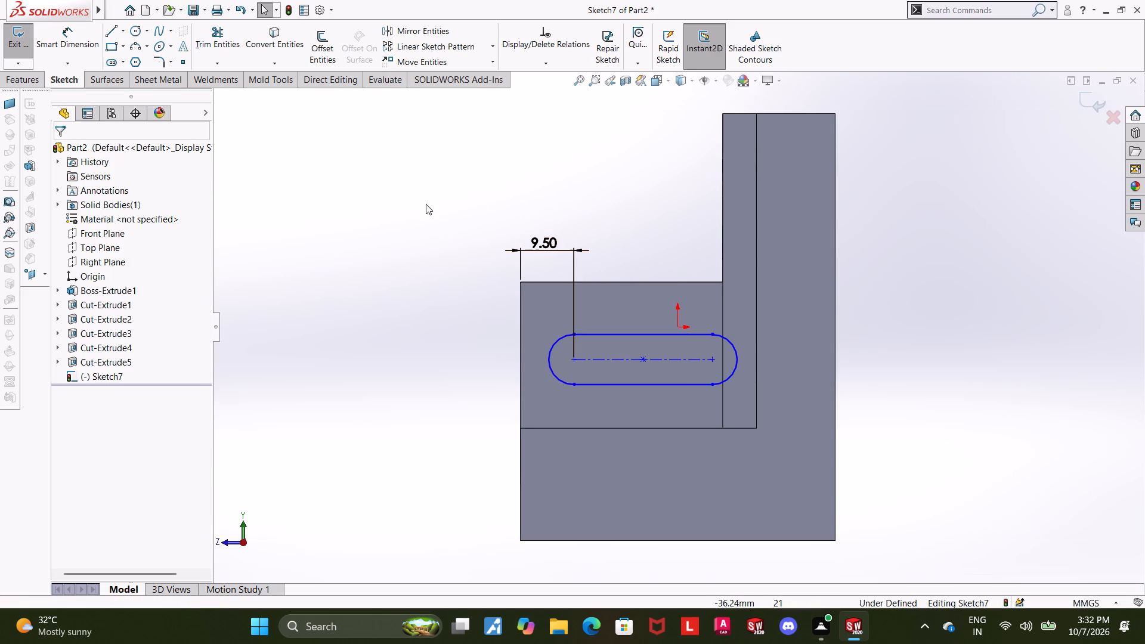
Dimension the slot's arc centres 17 mm apart.
click(72, 41)
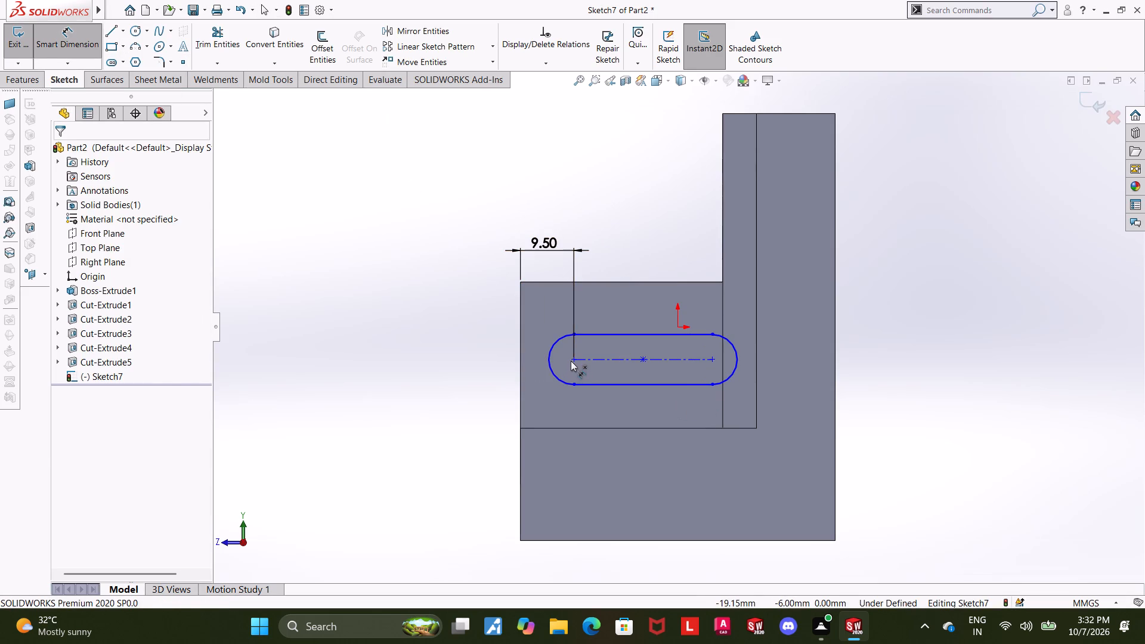
click(572, 360)
click(709, 360)
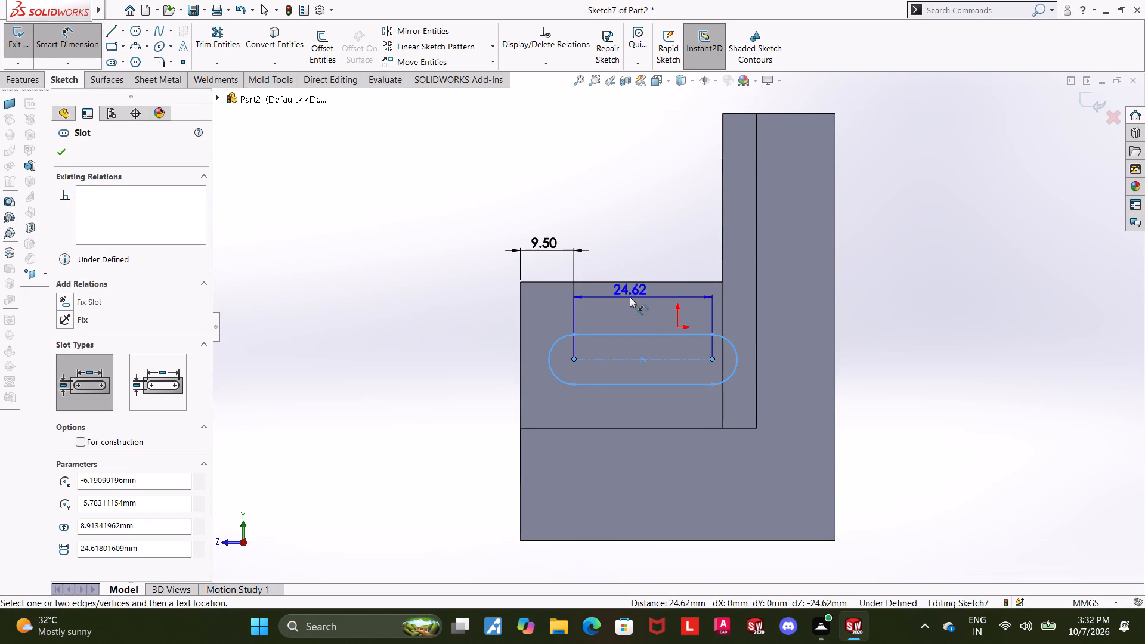
click(630, 297)
text(17)
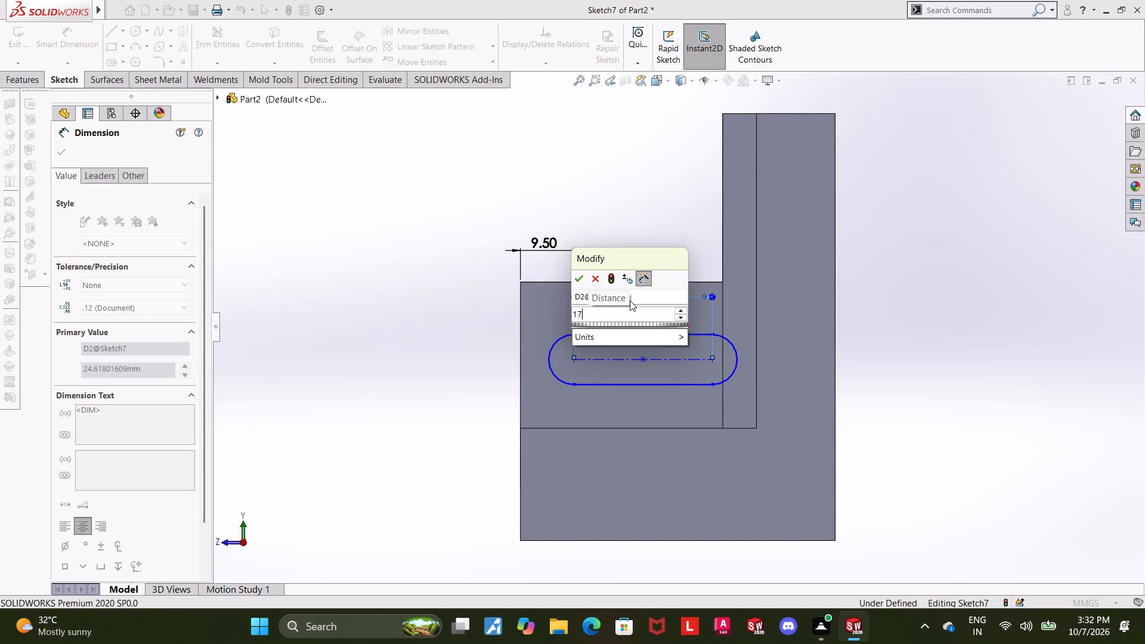
key(Return)
key(Escape)
key(Escape)
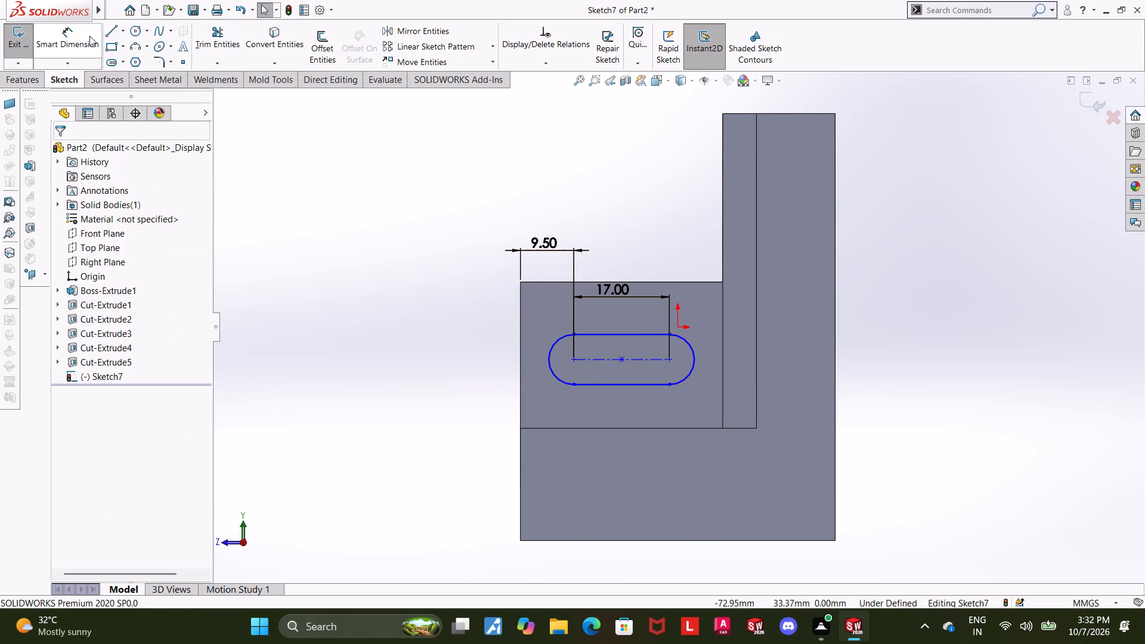
Dimension the slot's width between its two straight edges as 12 mm.
click(79, 39)
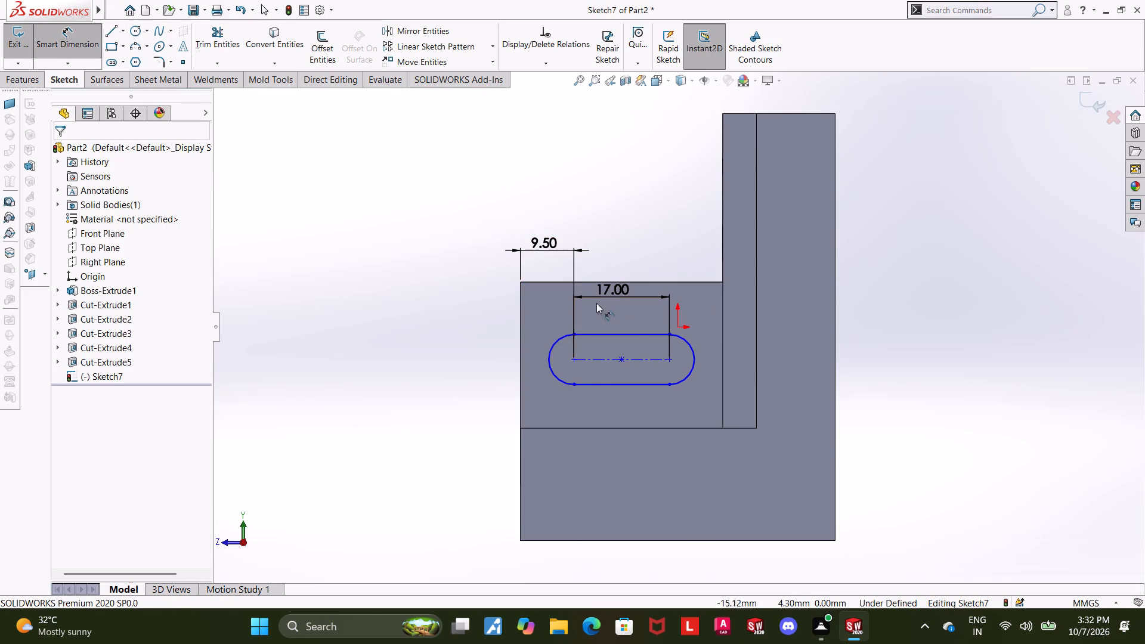
click(631, 336)
click(631, 383)
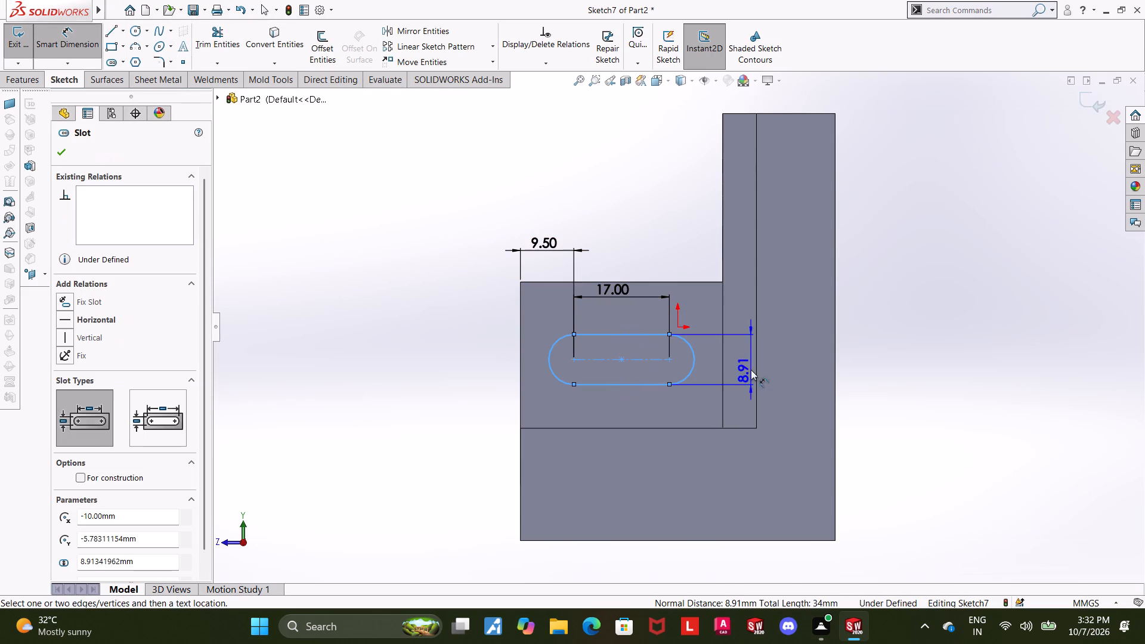
click(692, 333)
text(12)
key(Return)
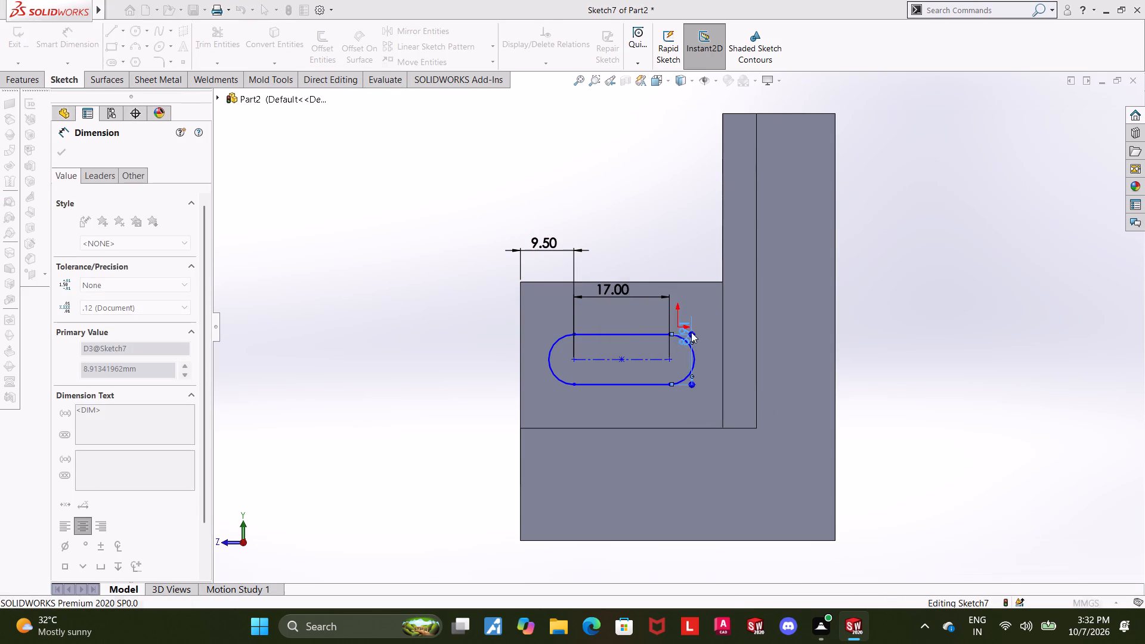
key(Escape)
key(Escape)
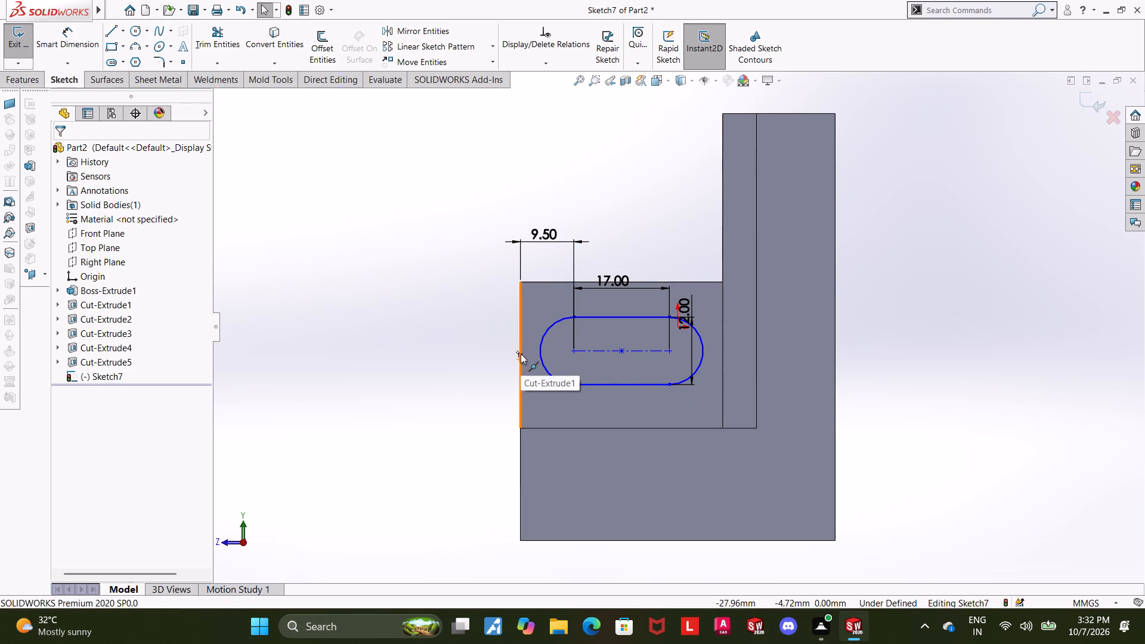
Add a horizontal relation between the slot's centre point and the midpoint of the block's front vertical edge.
click(521, 354)
ctrl+click(624, 351)
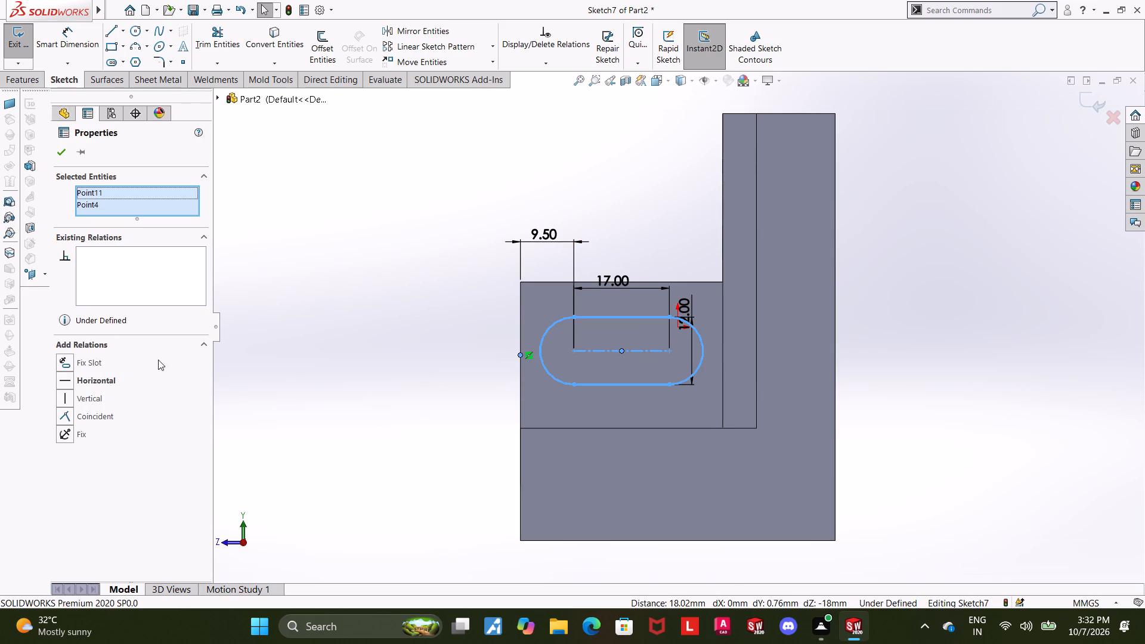
click(60, 388)
click(187, 364)
key(Escape)
key(Escape)
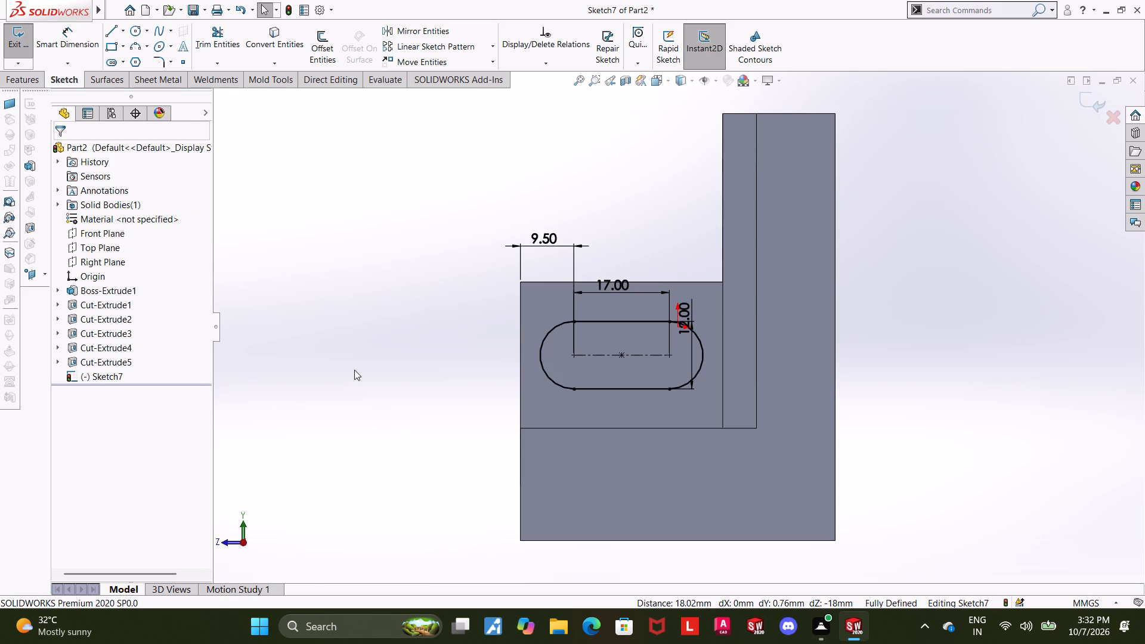
Shift the slot's 12 mm width dimension slightly outward and exit the sketch.
scroll(972, 246, up, 2)
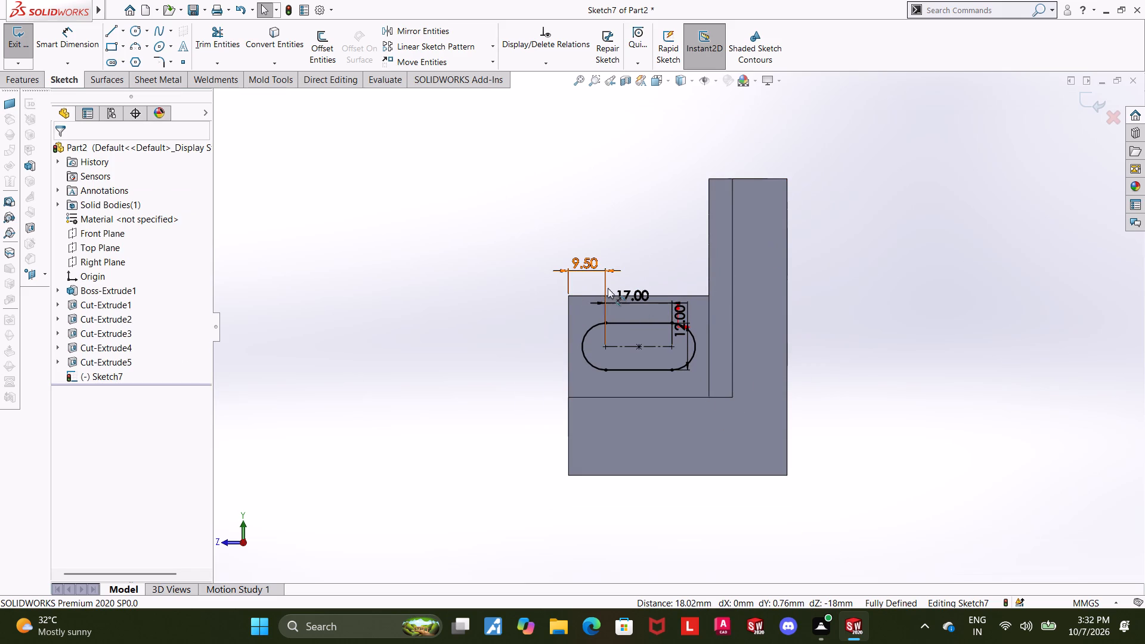
drag(679, 315, 691, 316)
key(Escape)
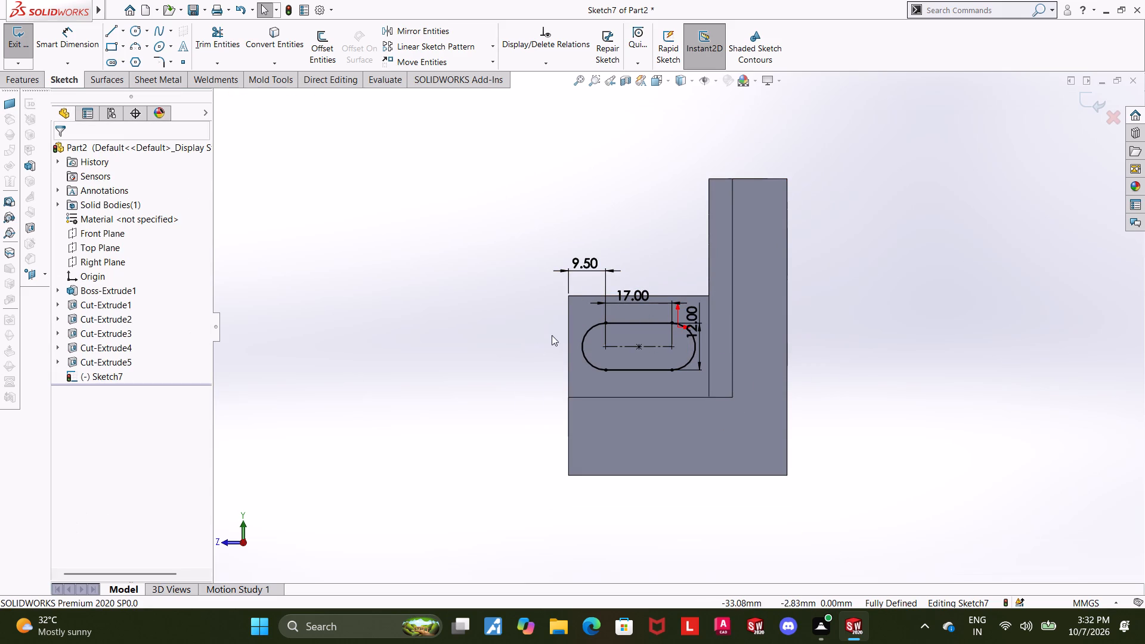
click(1082, 98)
Cut-extrude the side-face slot all the way through the raised block.
scroll(981, 183, up, 2)
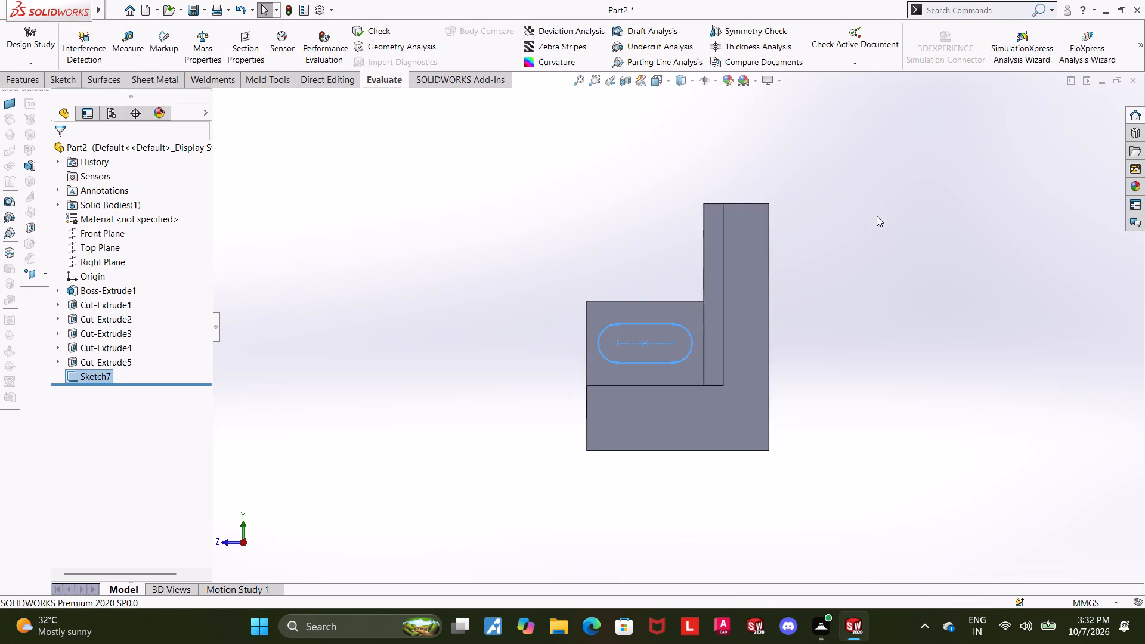
scroll(877, 216, up, 3)
middle_drag(754, 283, 797, 312)
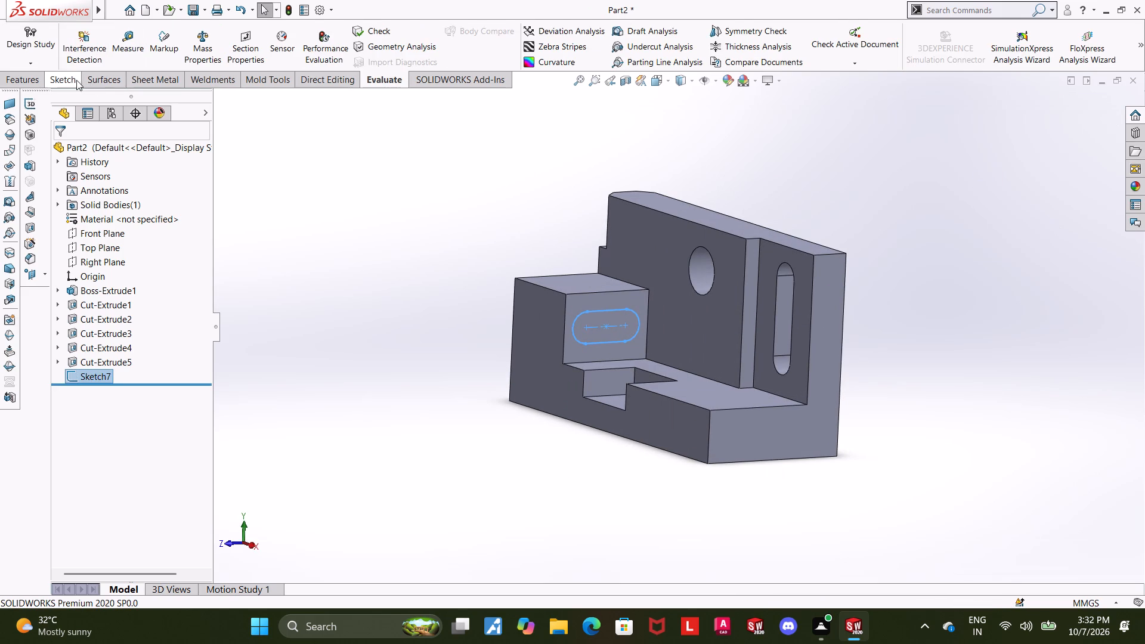
click(14, 91)
click(16, 87)
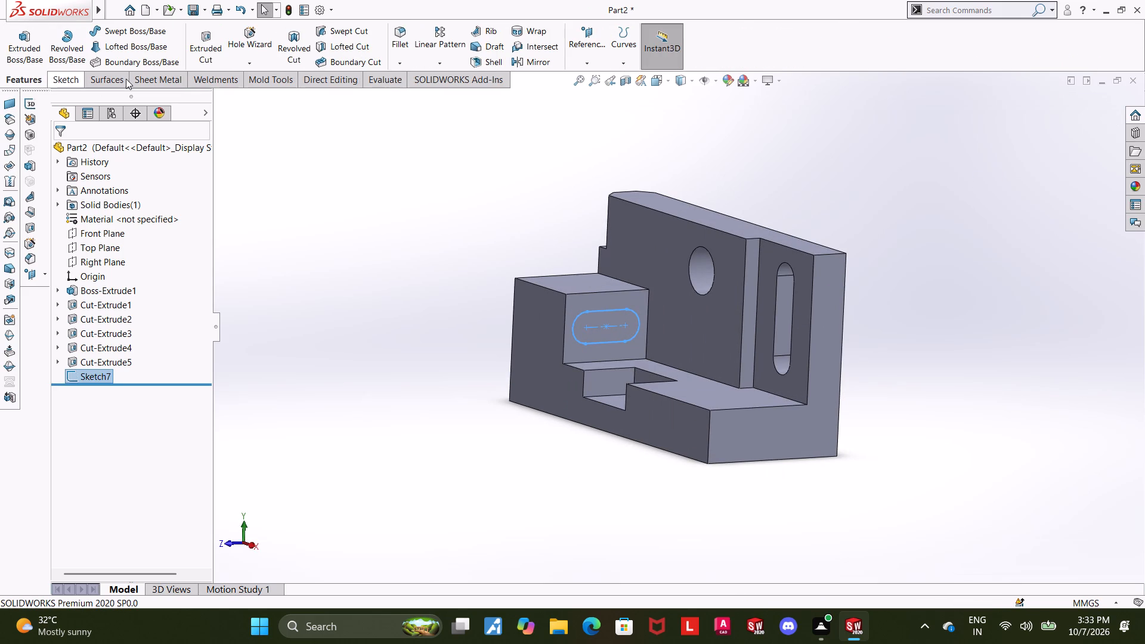
click(197, 42)
middle_drag(361, 211, 373, 226)
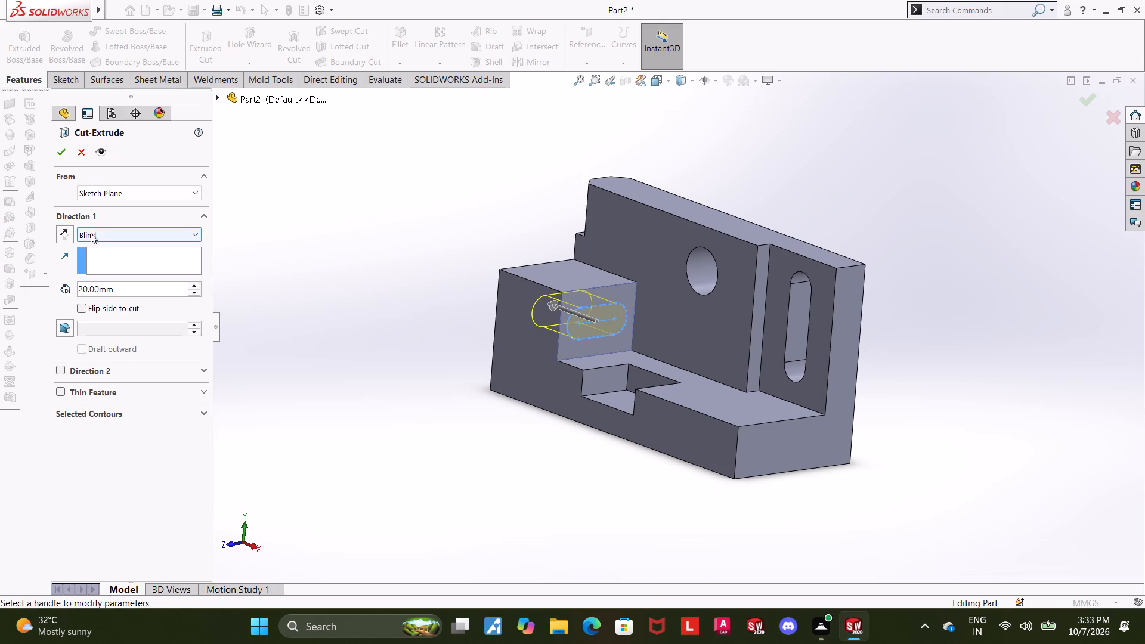
click(91, 233)
click(93, 258)
click(68, 157)
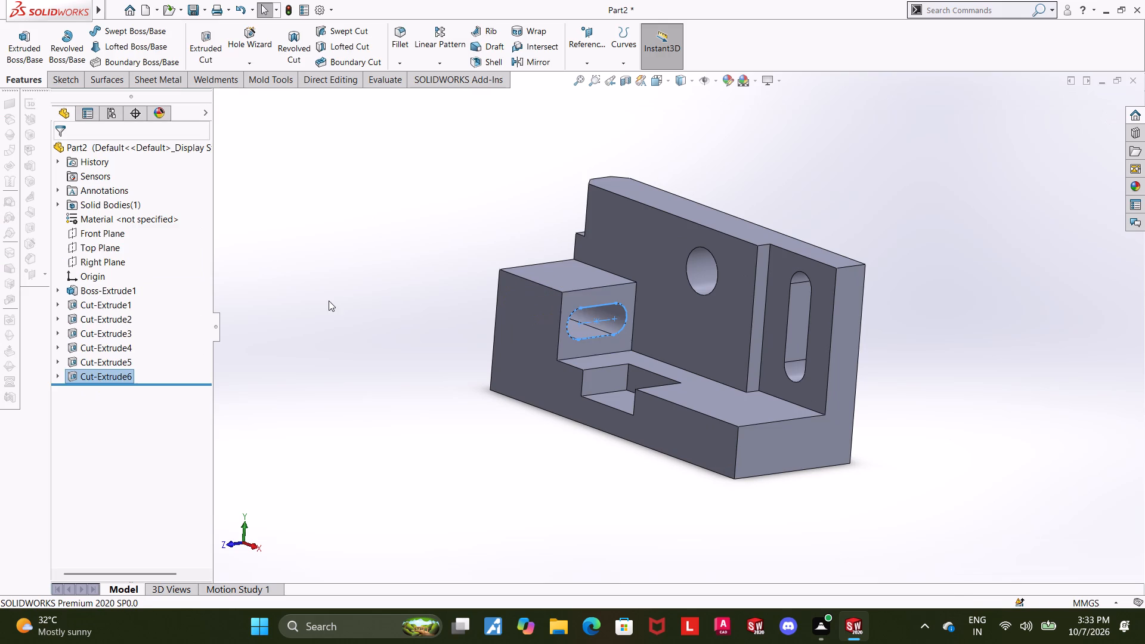
click(330, 301)
Start a sketch on the floor face of the rectangular notch in the base, viewed square-on.
scroll(546, 297, down, 1)
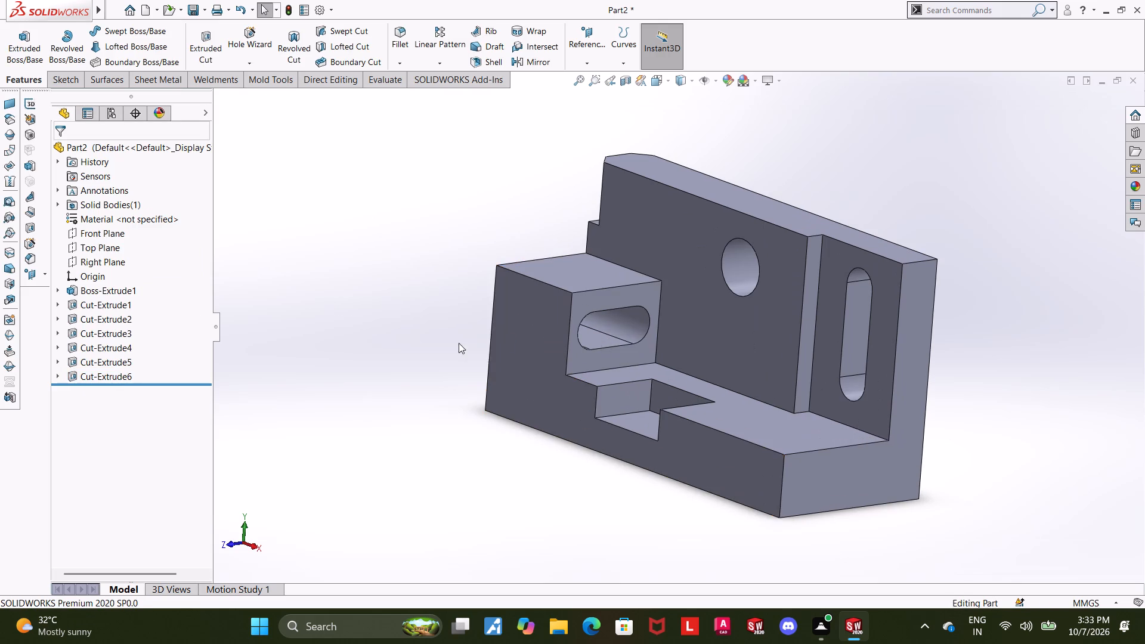
middle_drag(441, 371, 453, 398)
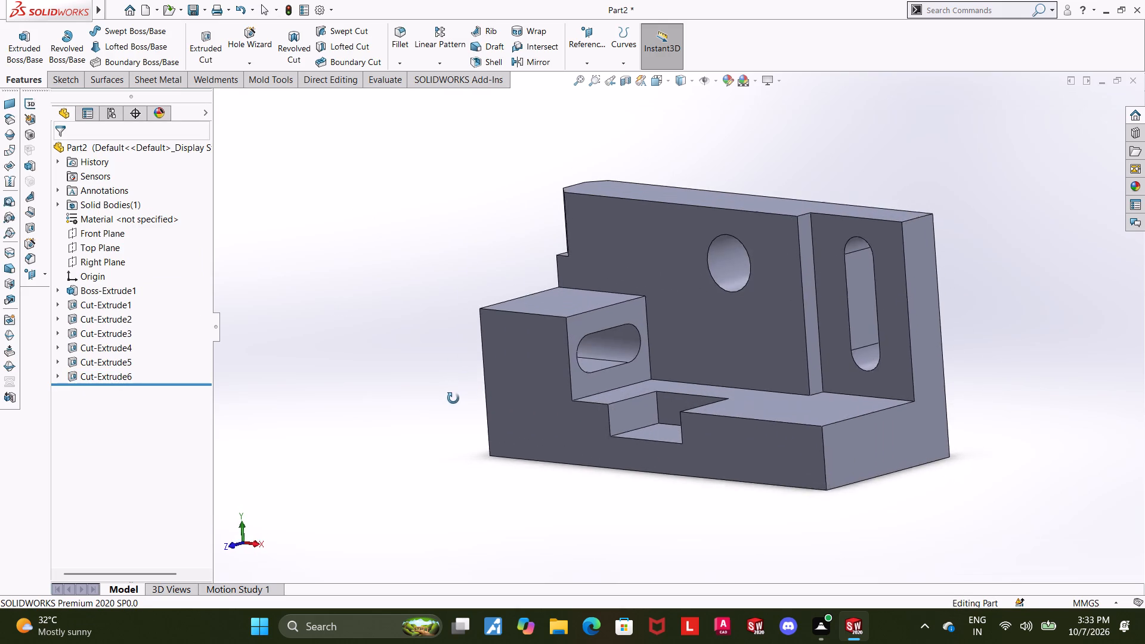
middle_drag(453, 398, 457, 402)
scroll(586, 404, up, 3)
middle_drag(707, 348, 683, 469)
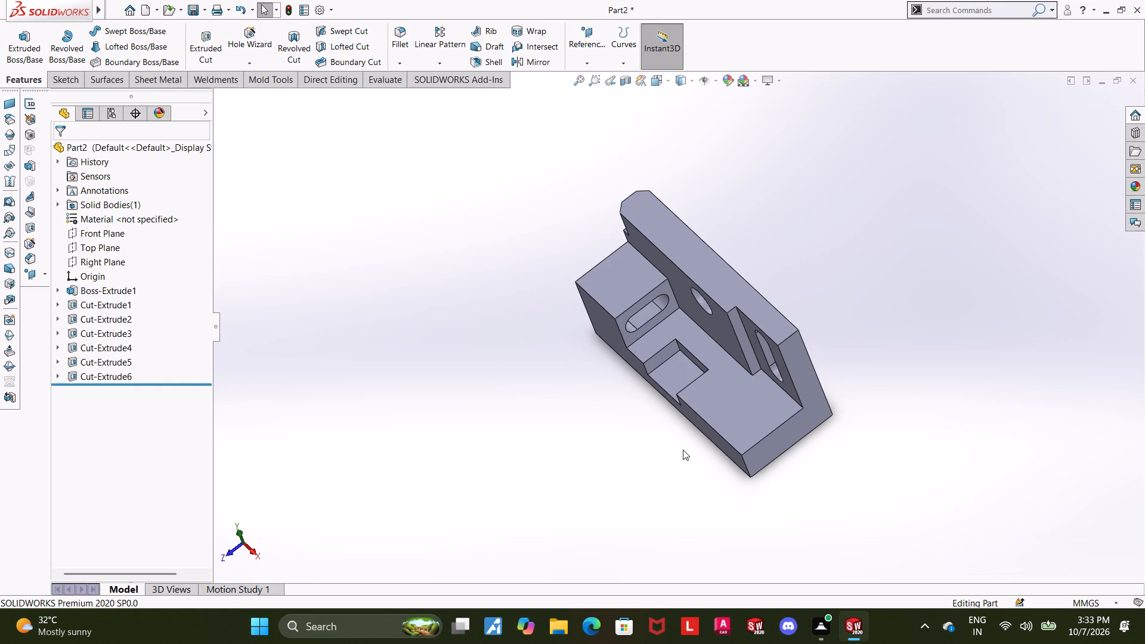
scroll(683, 450, down, 1)
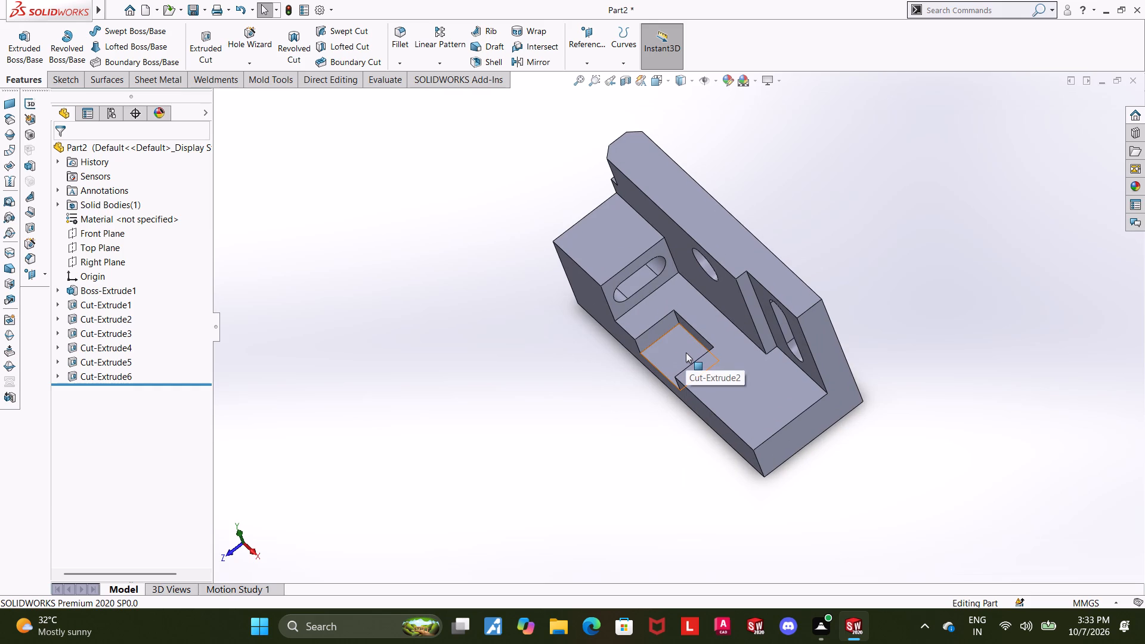
click(668, 348)
click(718, 318)
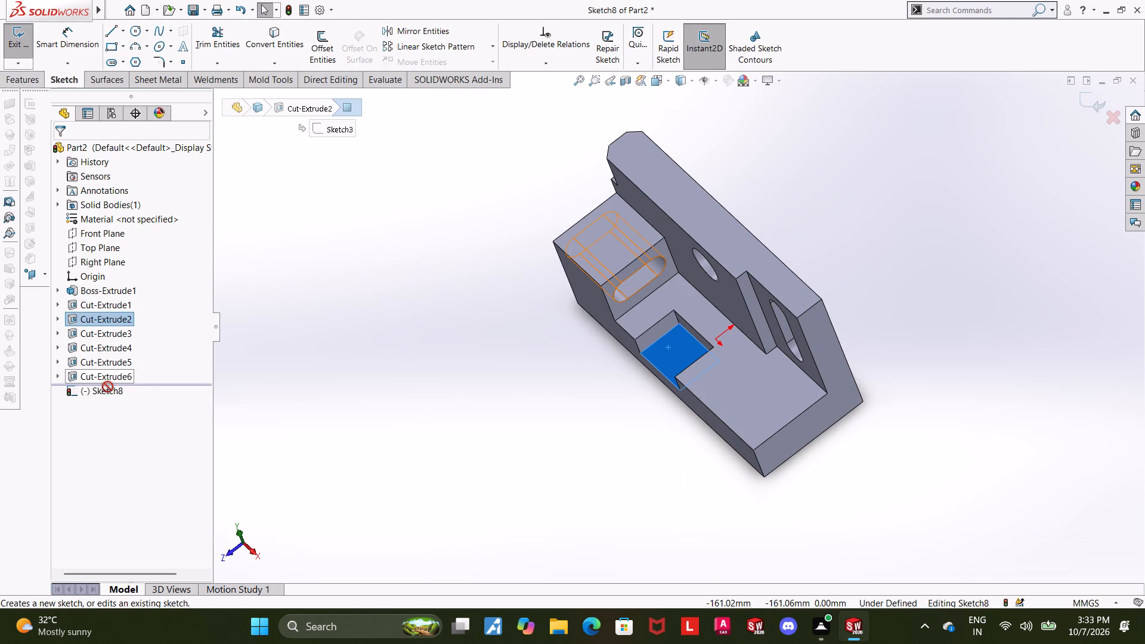
click(110, 392)
click(144, 373)
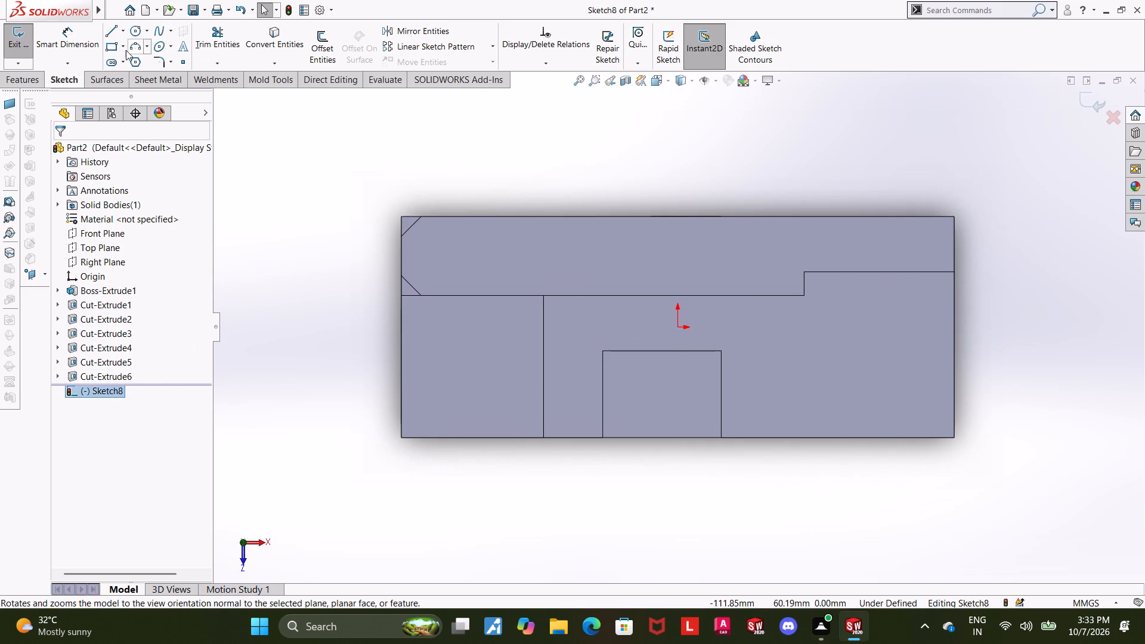
Sketch a circle about 10.9 mm in diameter near the middle of the notch floor.
click(138, 29)
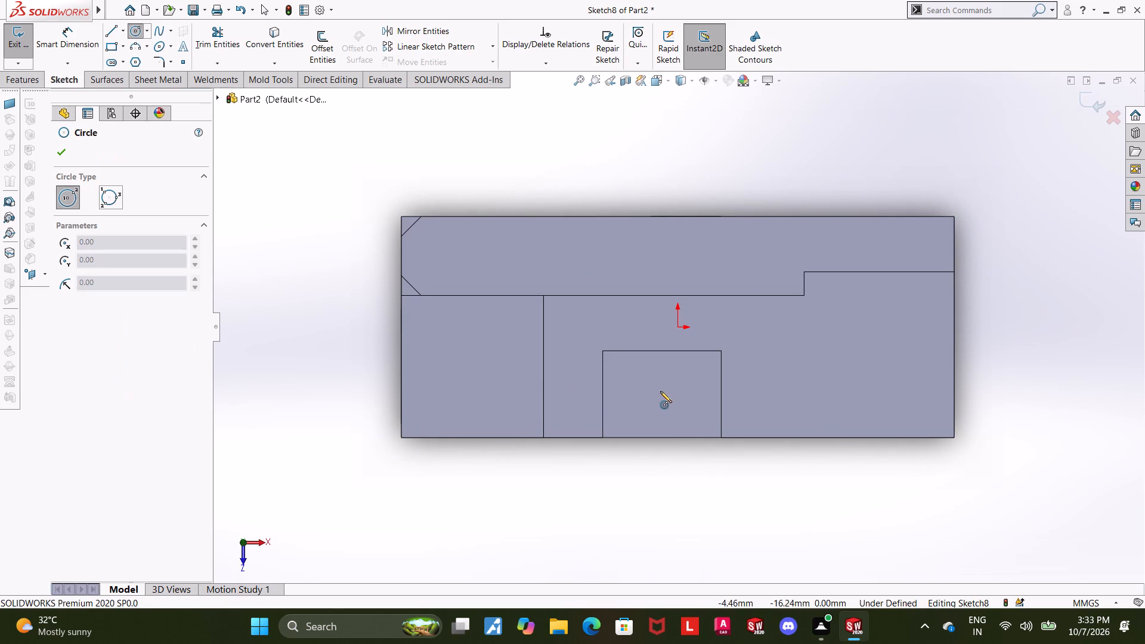
click(660, 400)
click(679, 388)
key(Escape)
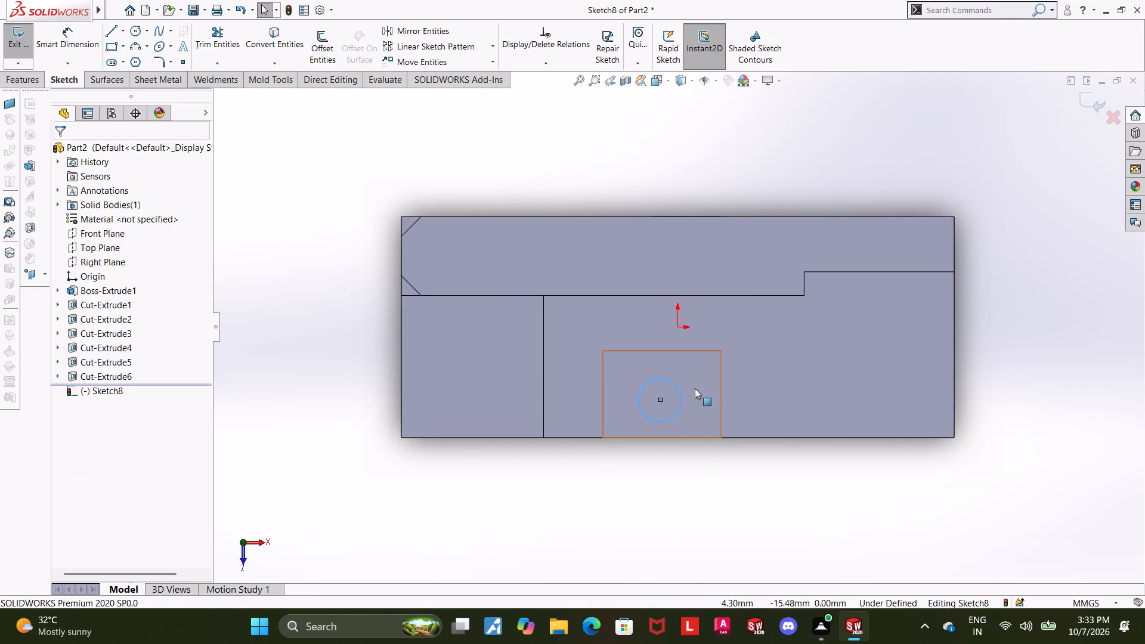
key(Escape)
key(Escape)
Dimension the notch-floor circle's diameter as 12 mm.
click(71, 56)
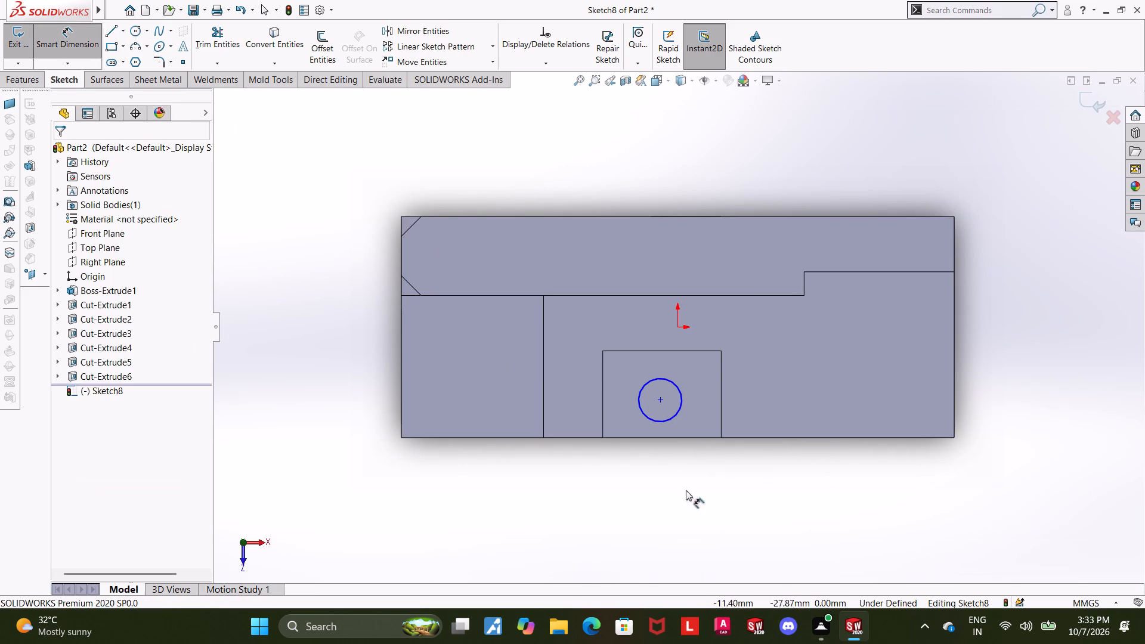
click(677, 415)
click(705, 435)
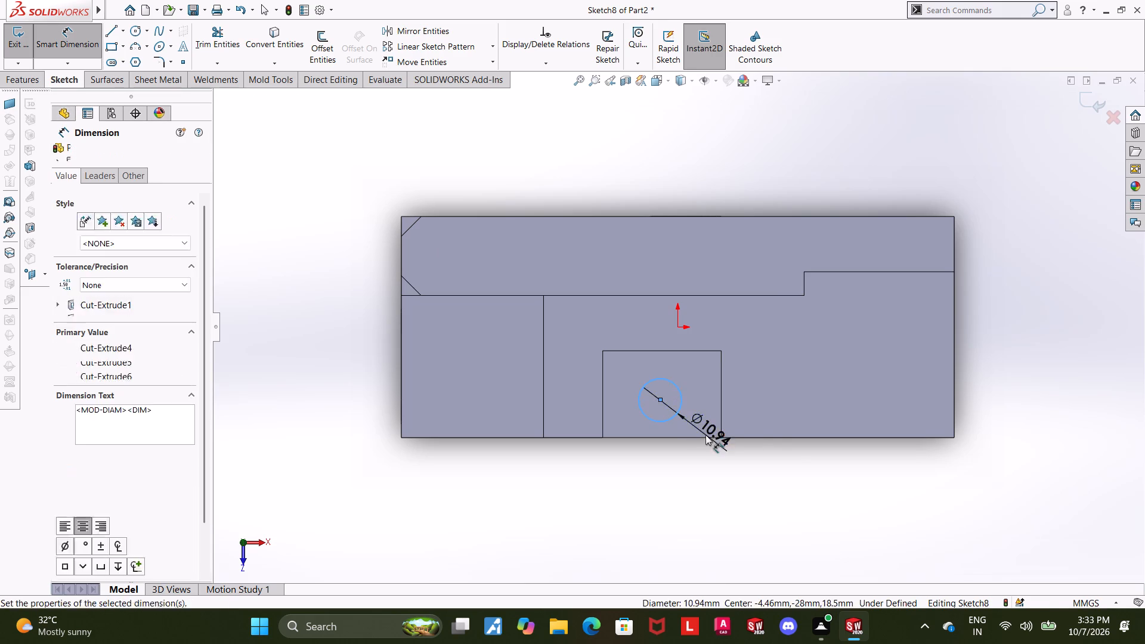
text(12)
key(Return)
key(Escape)
key(Escape)
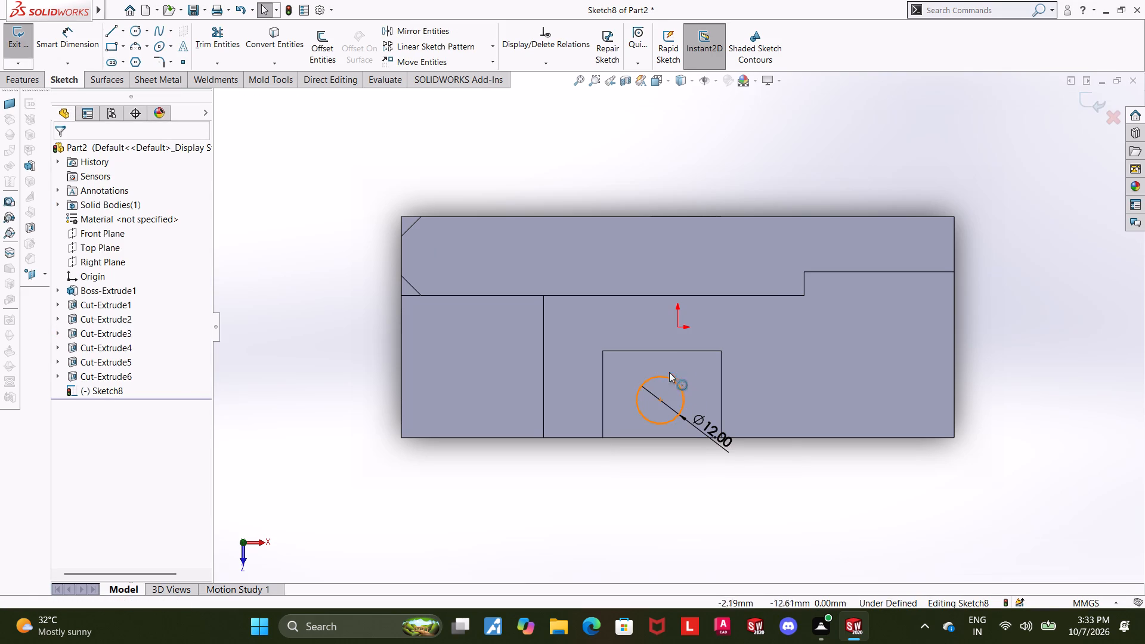
Centre the circle on the notch floor by aligning its centre vertically and horizontally with the midpoints of the notch's inner and side edges.
click(664, 351)
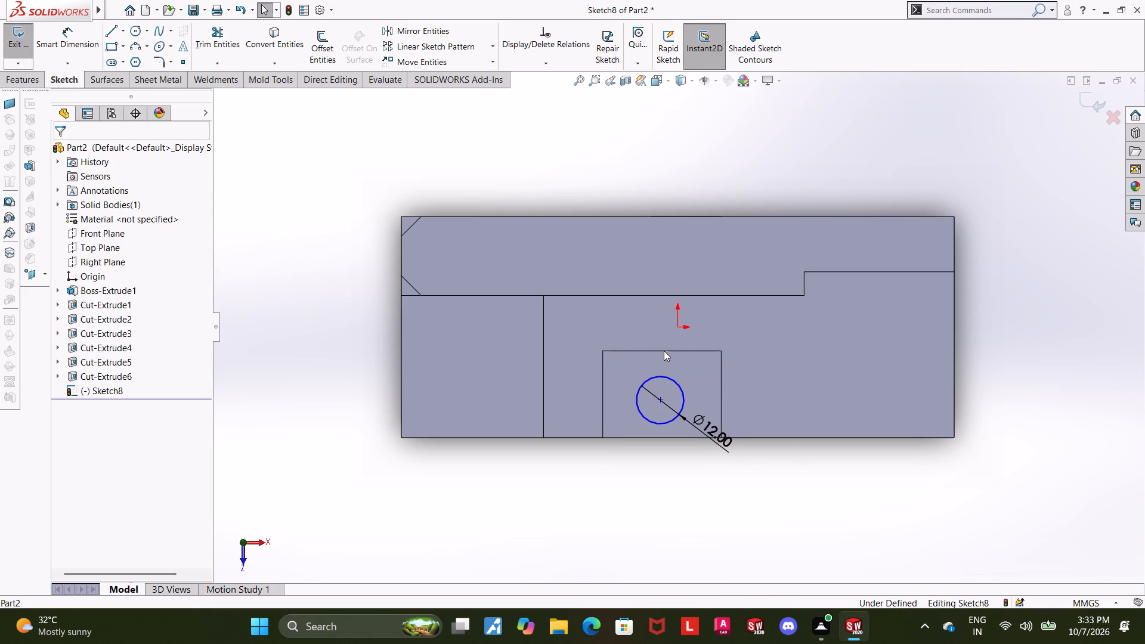
ctrl+click(662, 401)
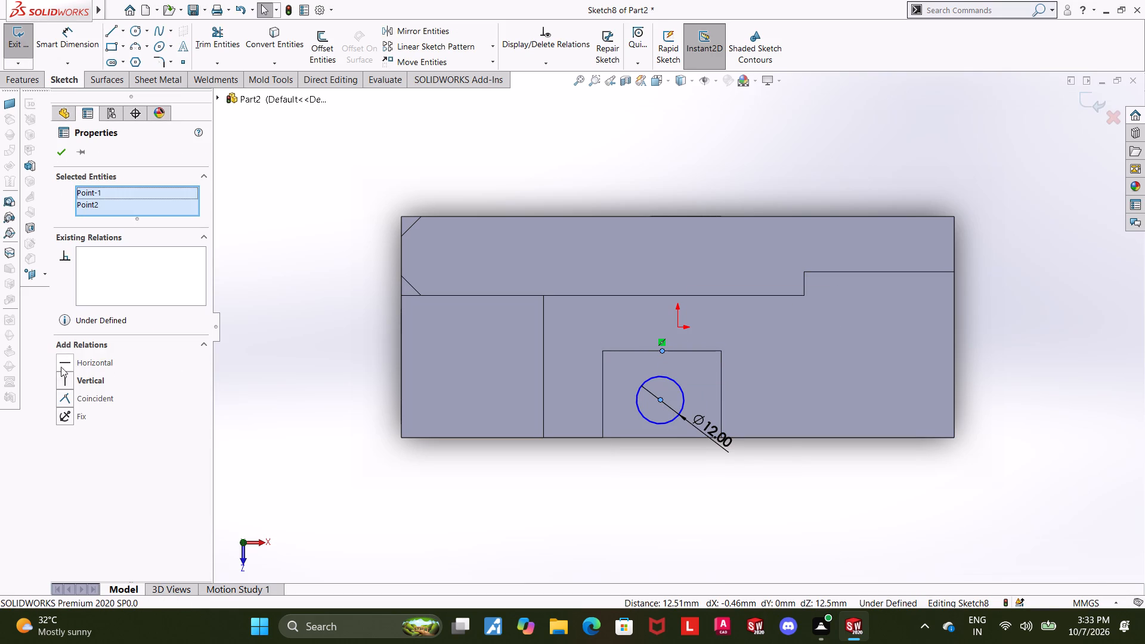
click(61, 375)
click(620, 516)
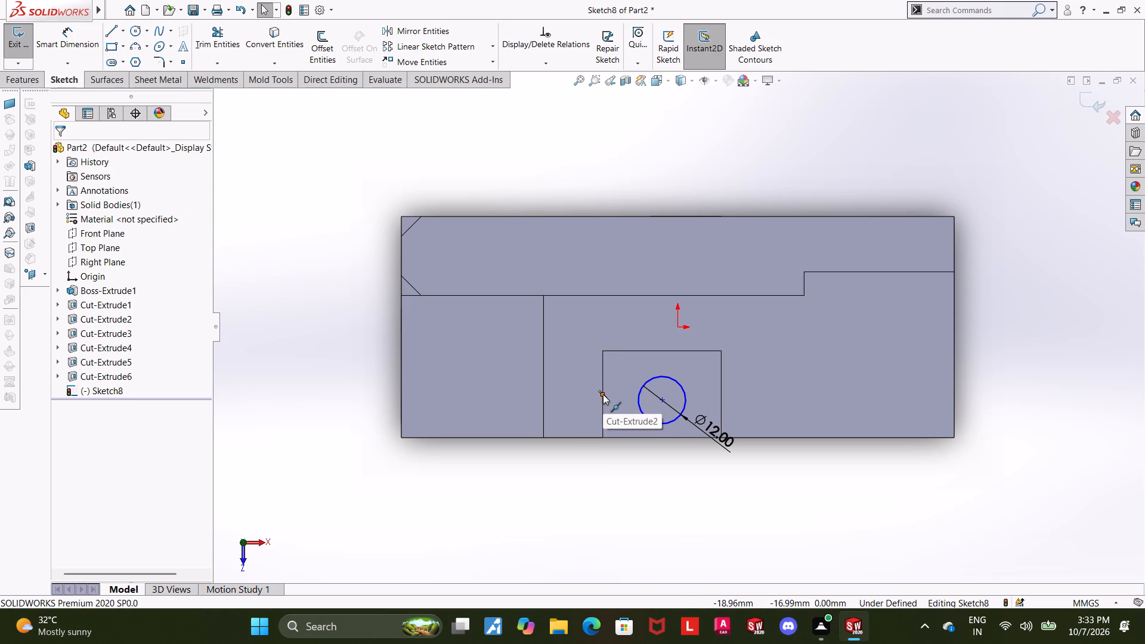
click(604, 394)
ctrl+click(661, 400)
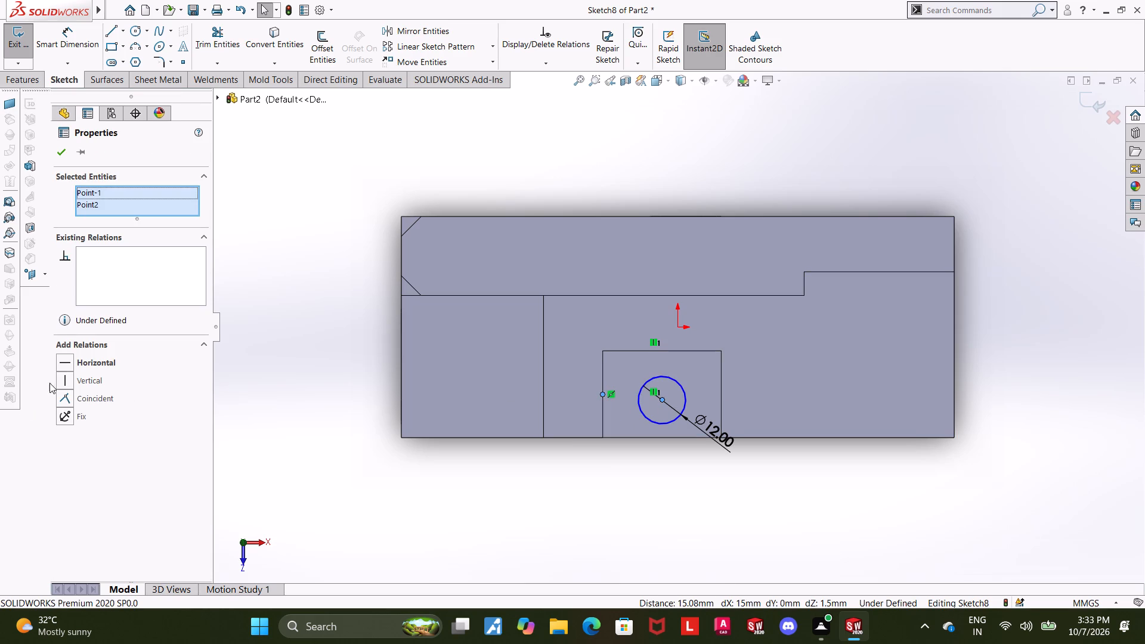
click(72, 364)
click(64, 151)
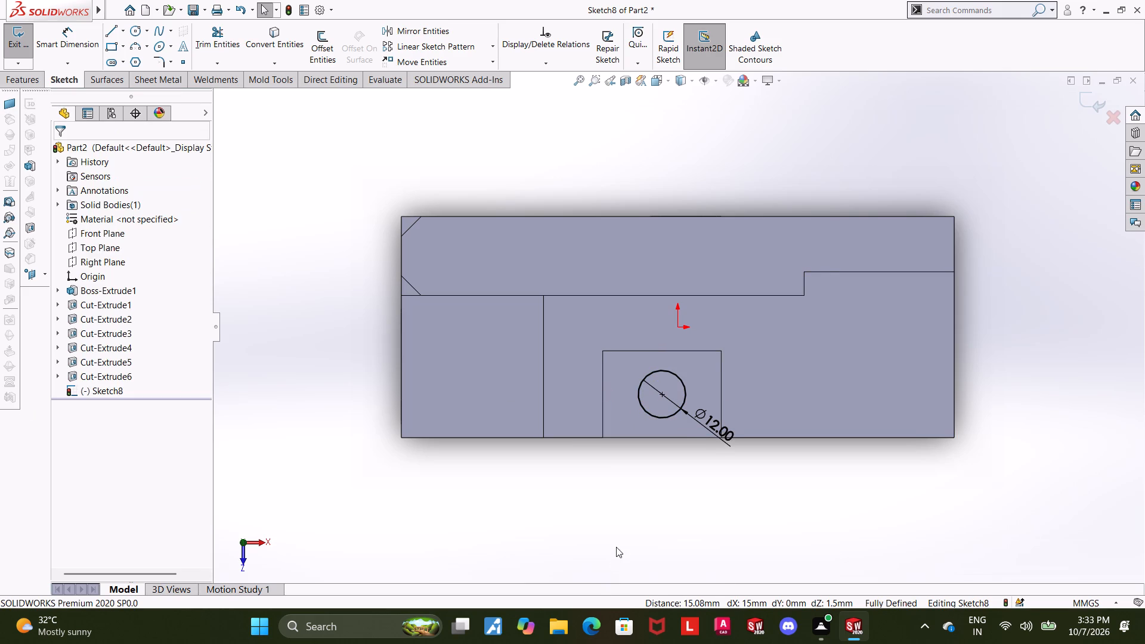
Cut-extrude the notch-floor circle downwards through the base with a blind depth of 20 mm.
scroll(626, 543, up, 2)
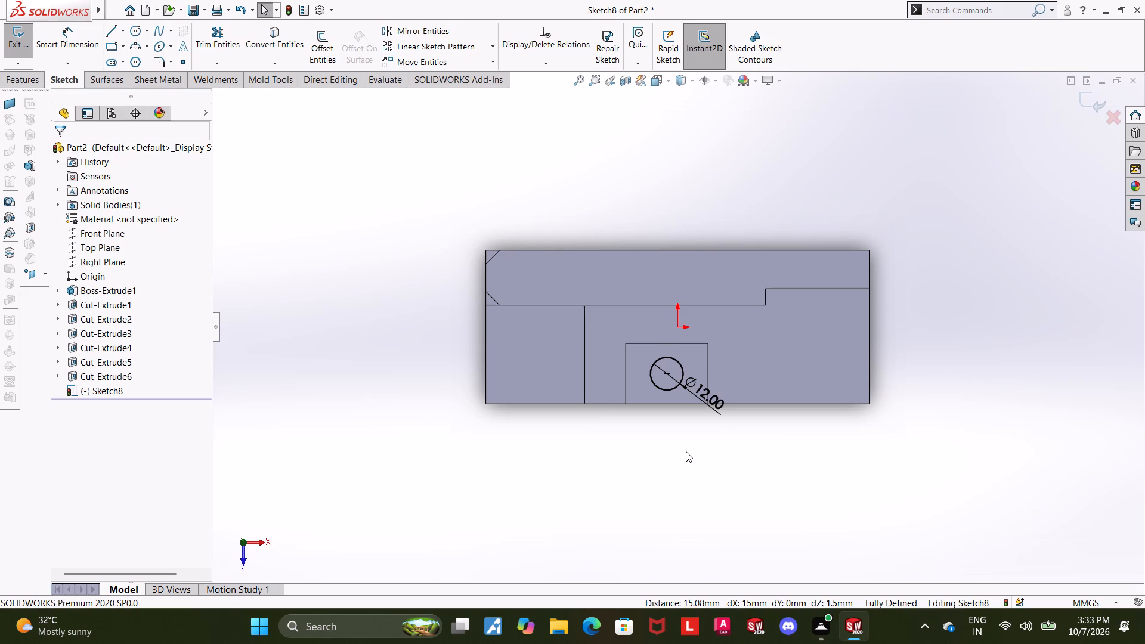
middle_drag(686, 452, 680, 258)
scroll(686, 452, up, 1)
click(1099, 104)
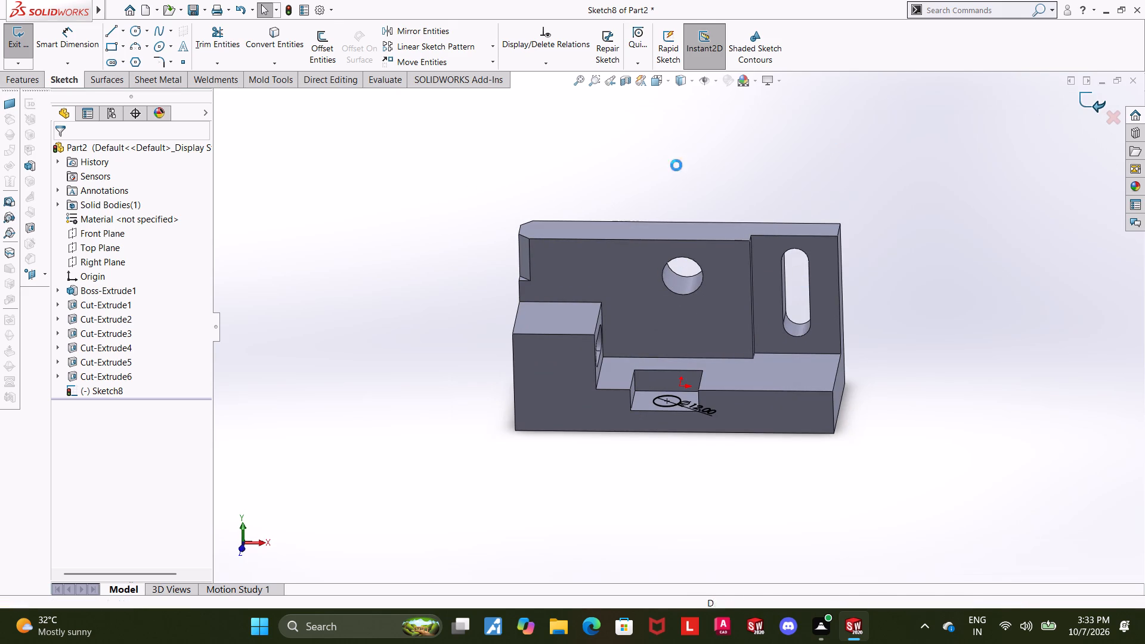
click(211, 32)
middle_drag(462, 373, 453, 324)
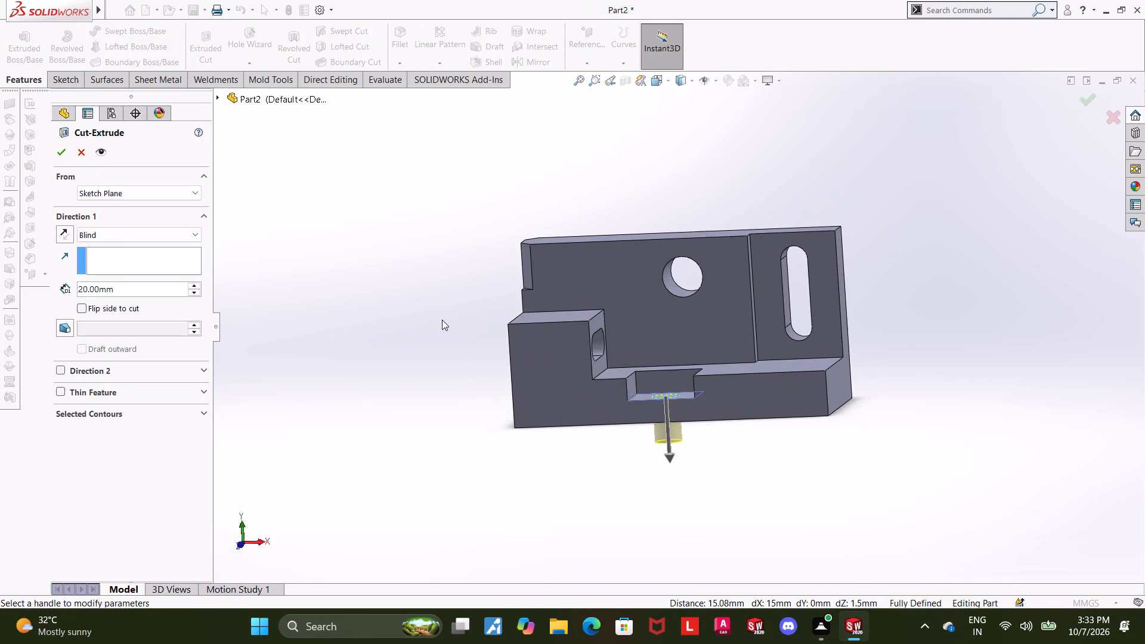
double_click(62, 162)
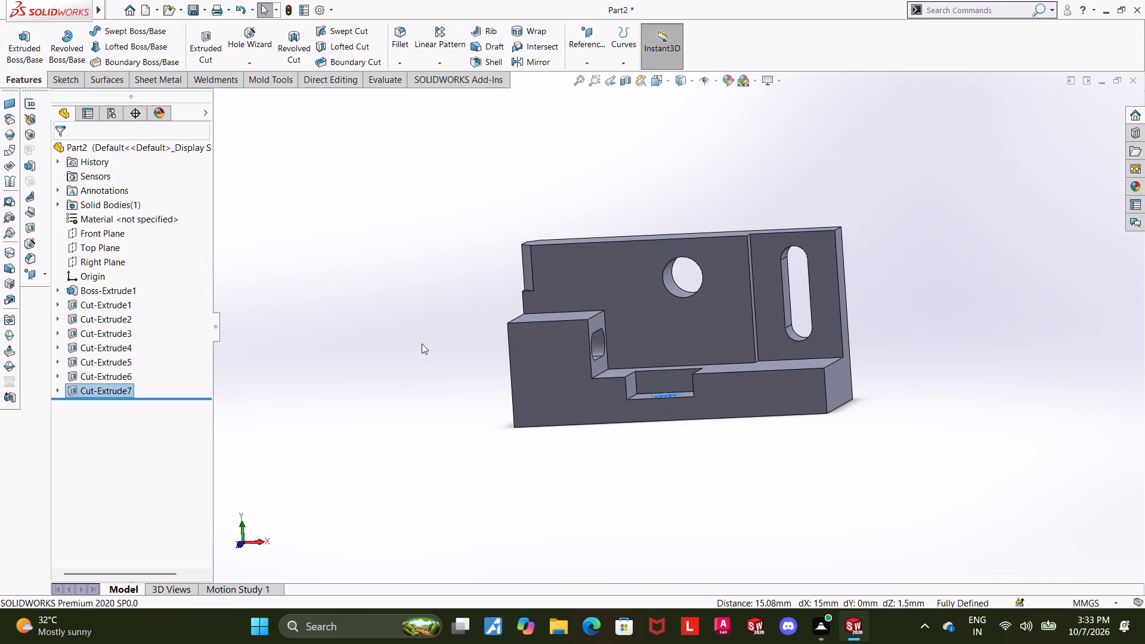
Start a constant-size fillet with 5 mm radius on the vertical front corner edge at the base's low end.
middle_drag(485, 384, 428, 419)
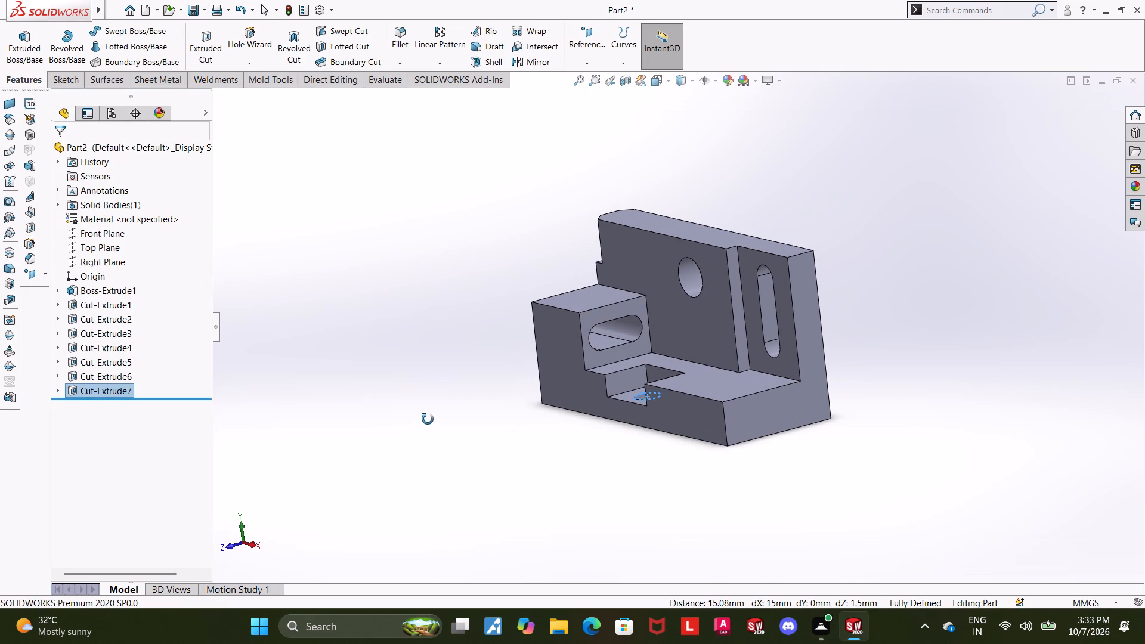
middle_drag(428, 419, 440, 422)
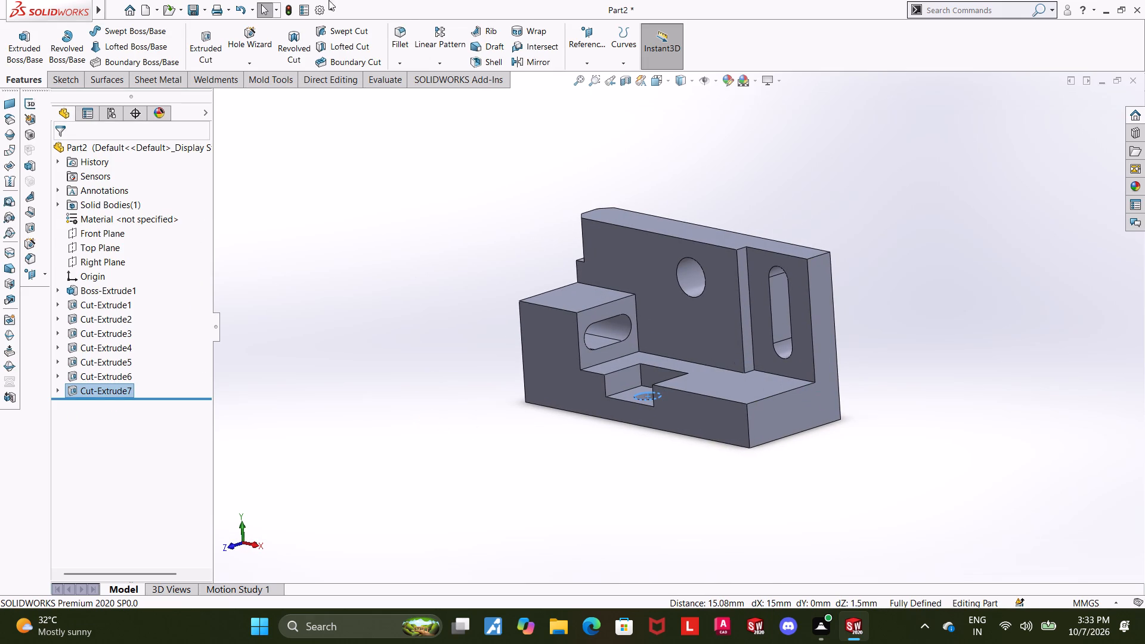
click(402, 39)
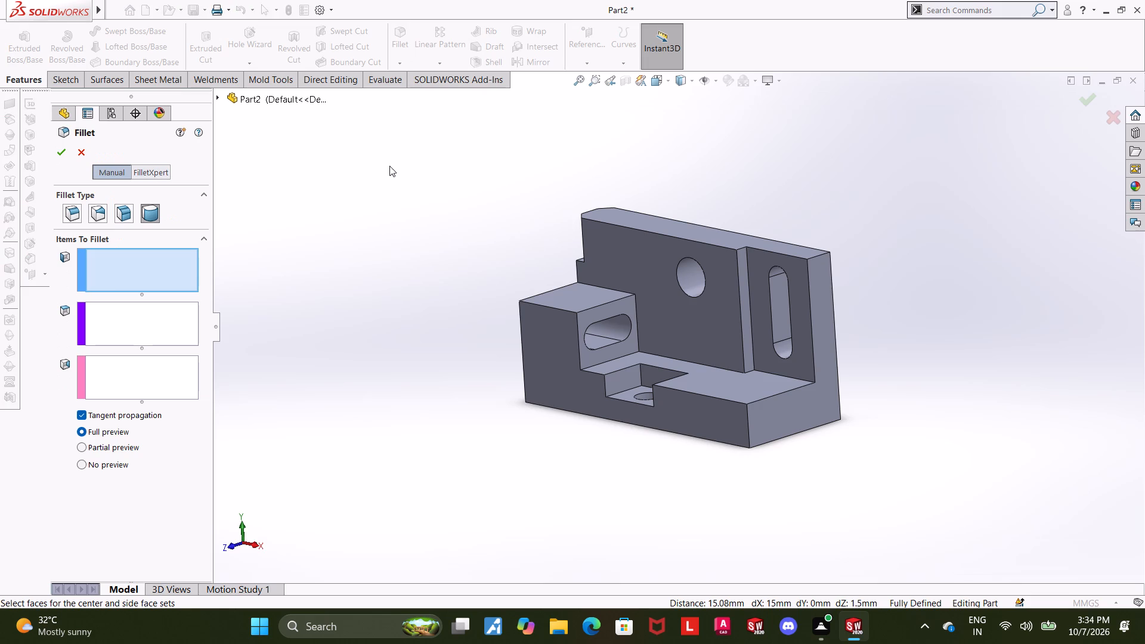
click(72, 212)
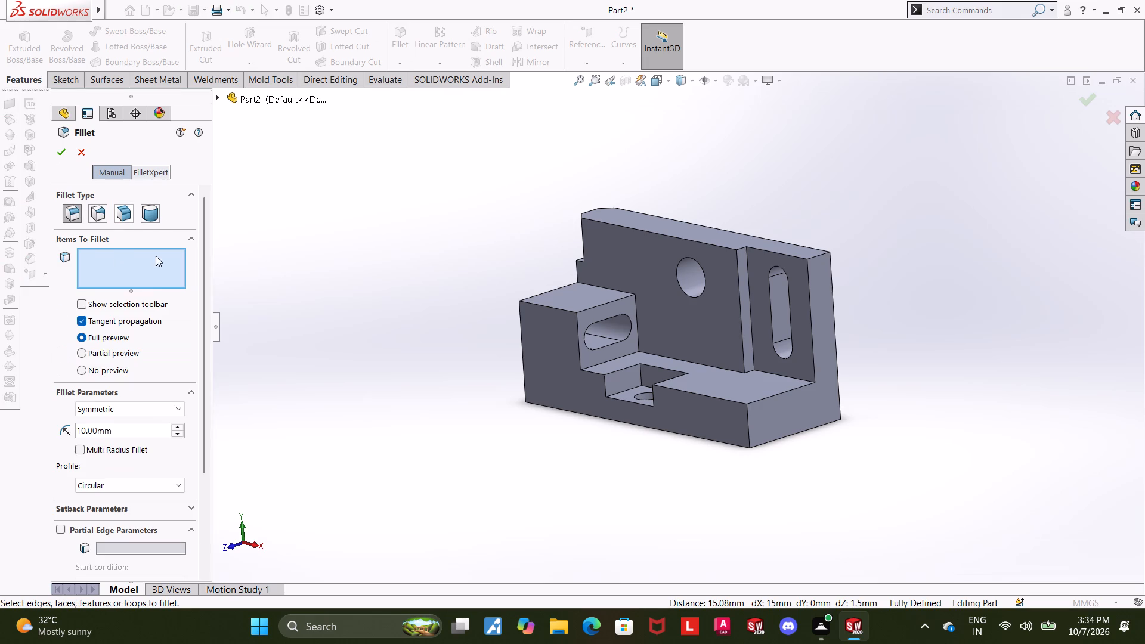
drag(130, 429, 0, 429)
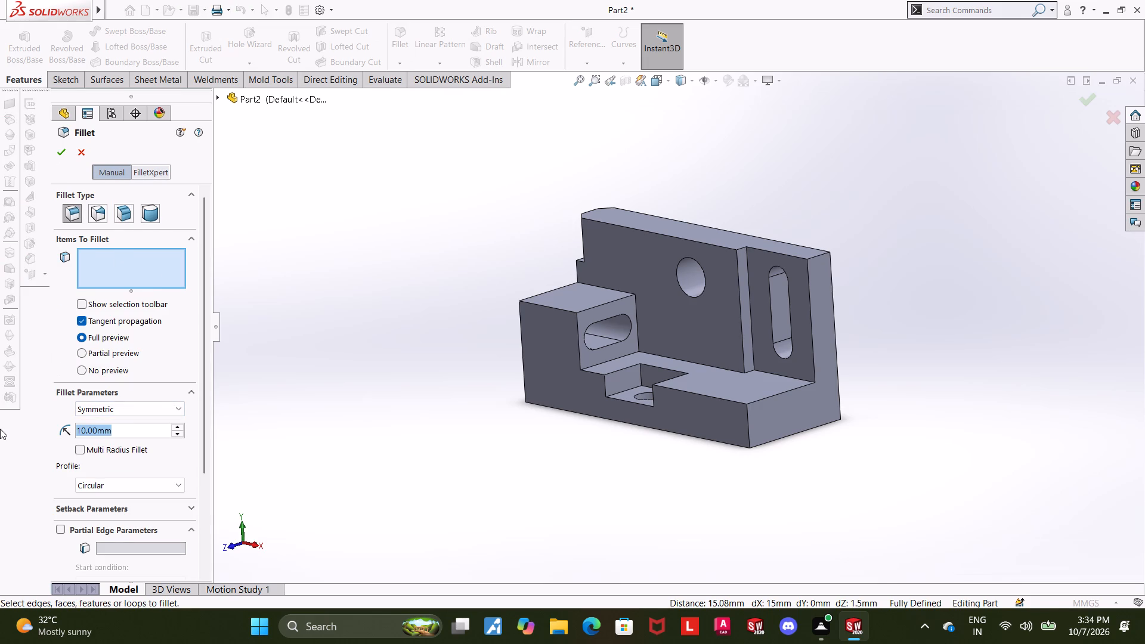
key(5)
key(Return)
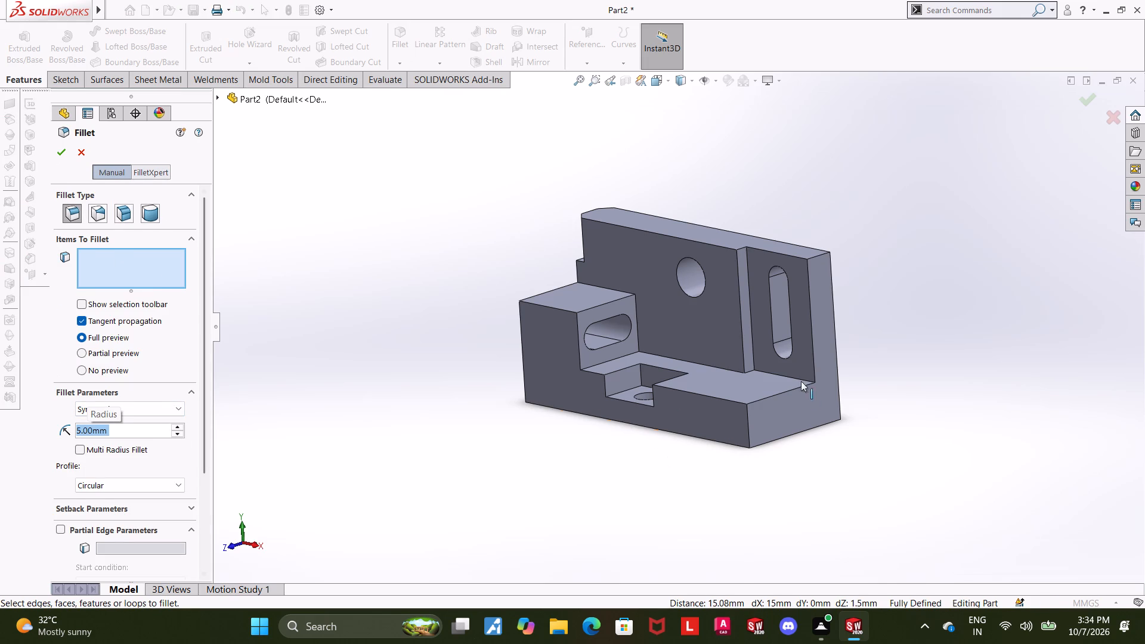
click(746, 414)
scroll(881, 368, up, 1)
middle_drag(881, 367, 889, 382)
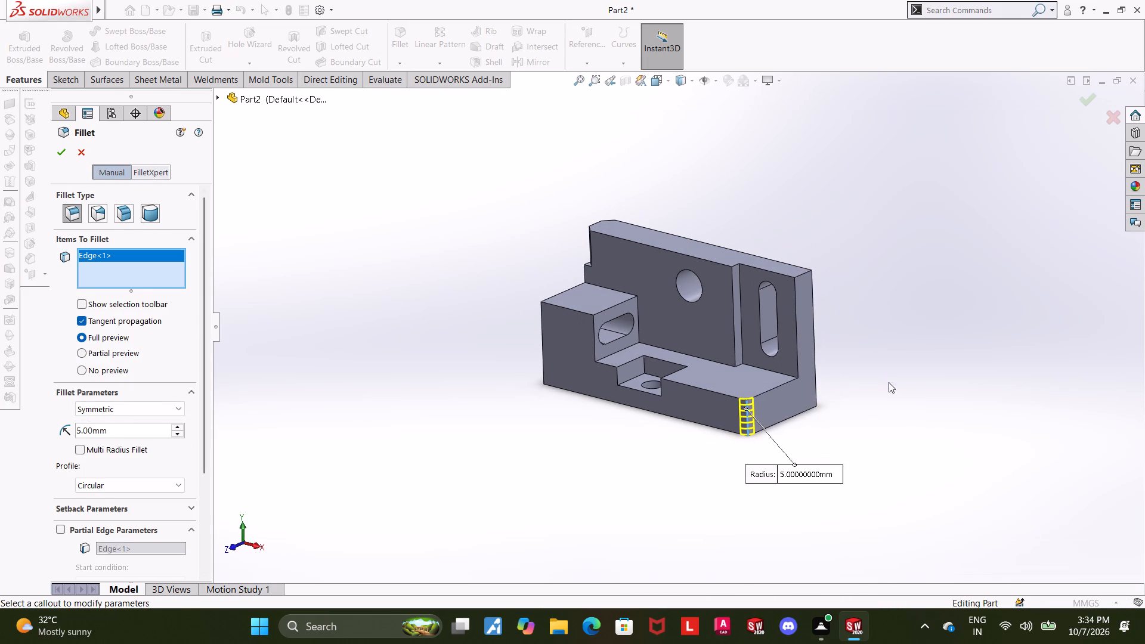
middle_drag(889, 382, 889, 380)
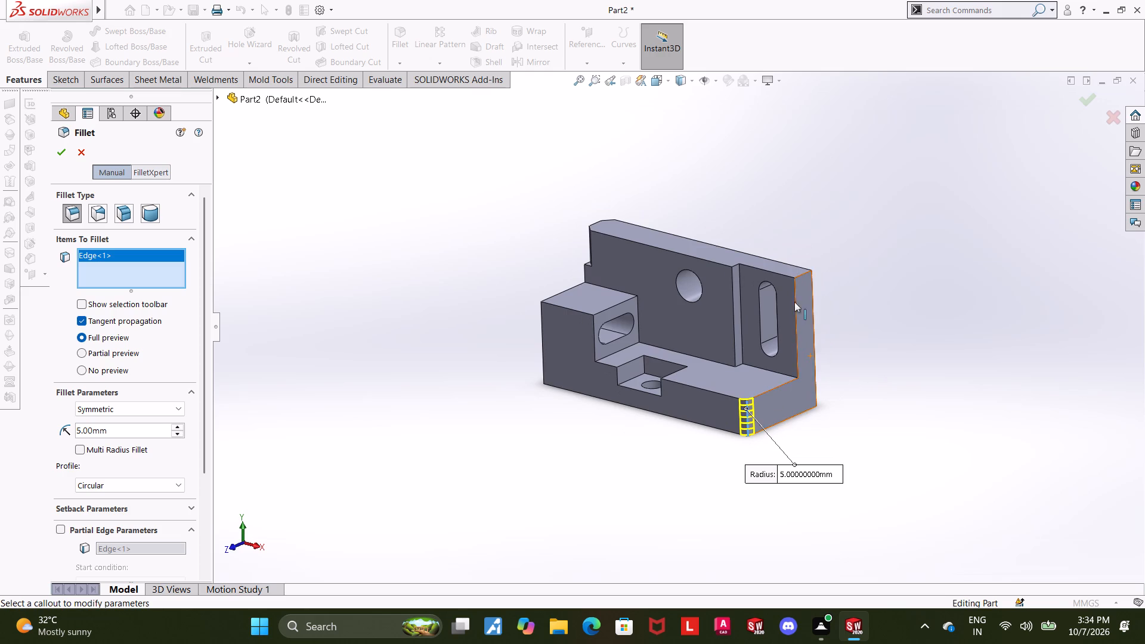
Add the short top edge at the wall's slotted end to the 5 mm fillet and apply it.
middle_drag(768, 283, 778, 363)
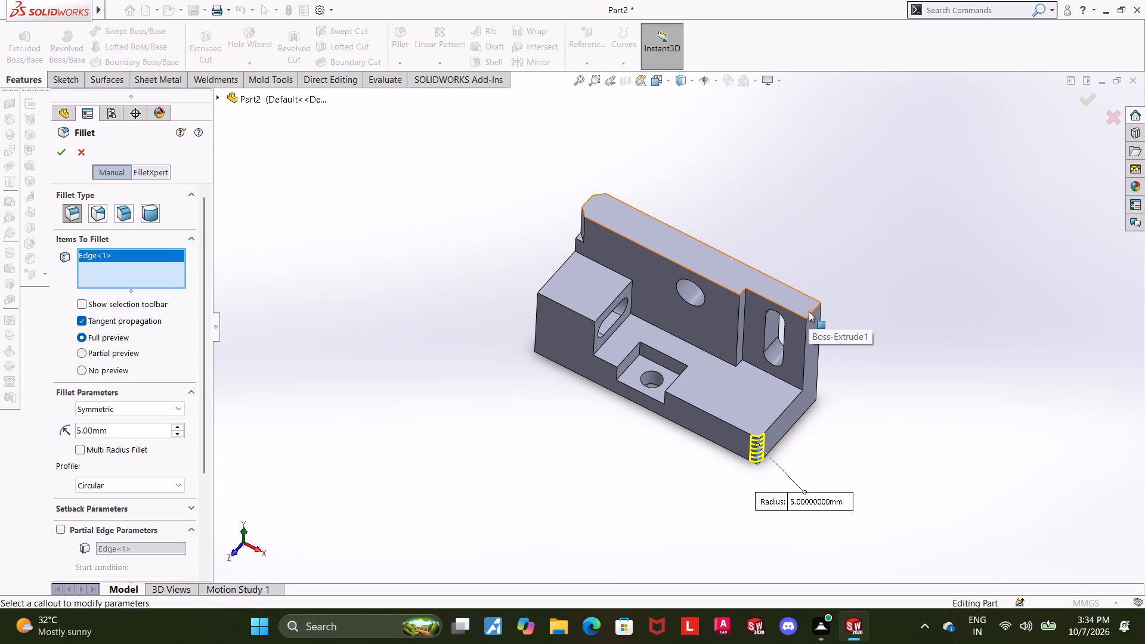
click(809, 311)
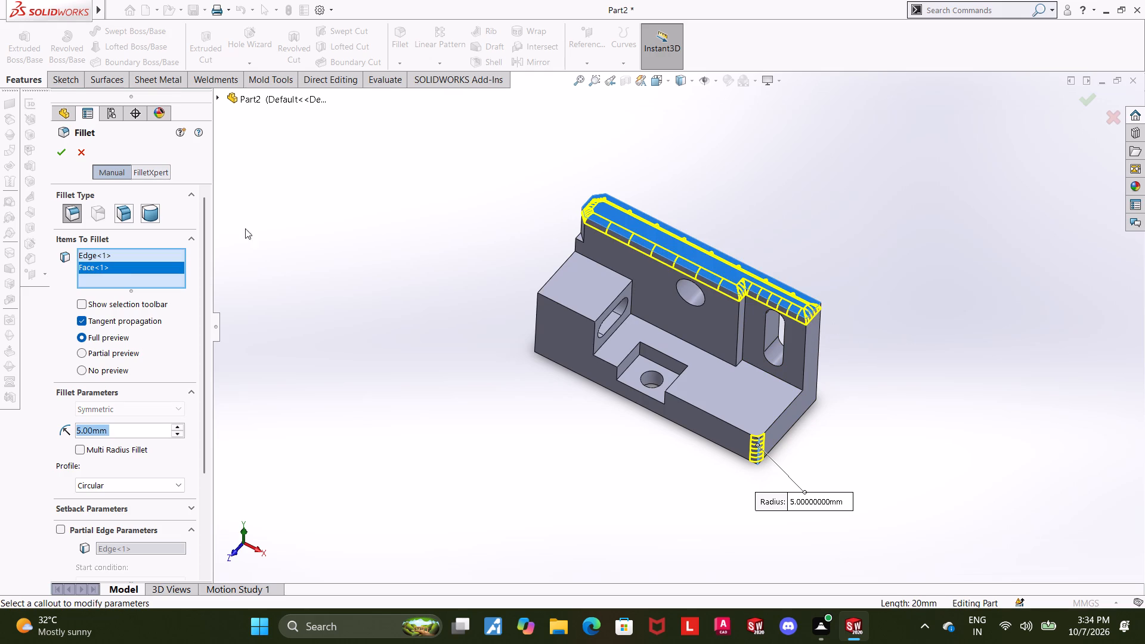
right_click(130, 262)
click(152, 280)
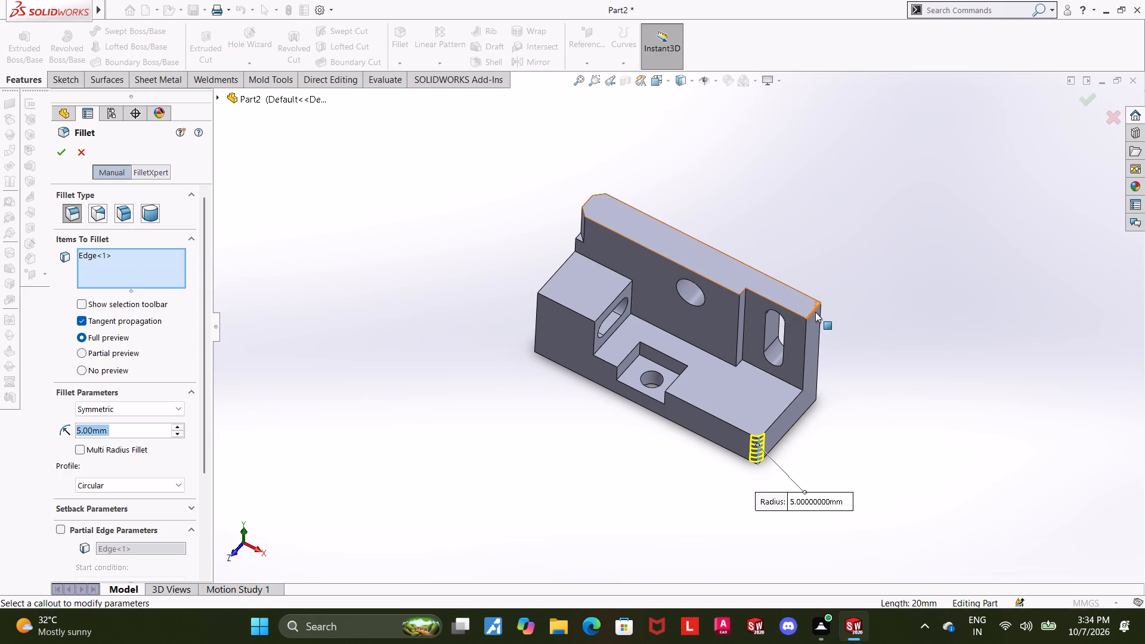
click(814, 309)
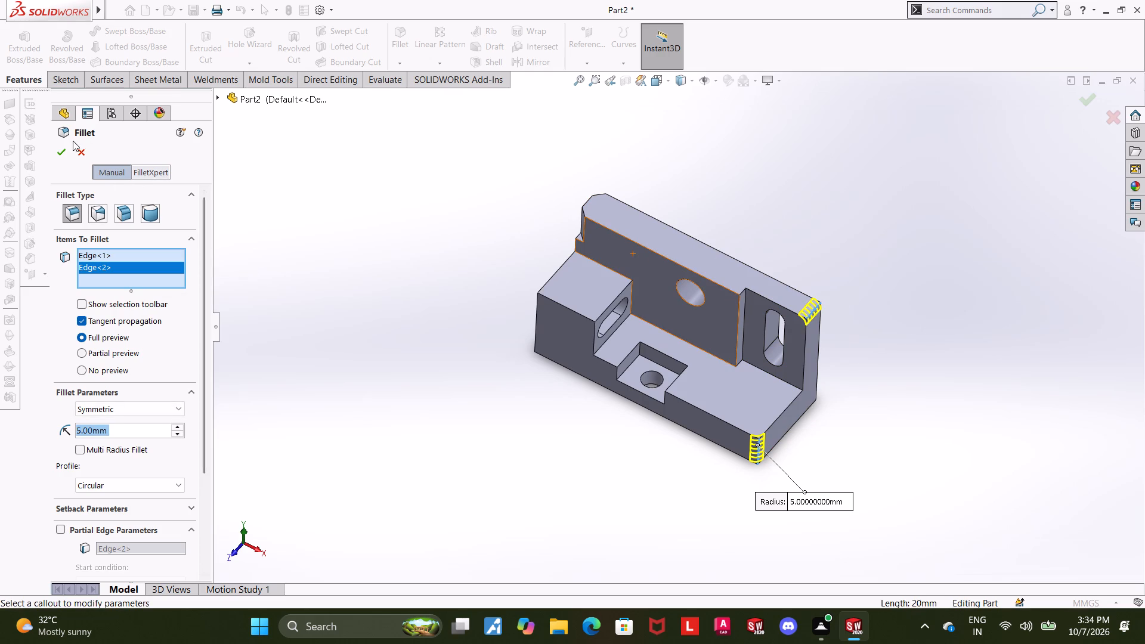
click(60, 151)
click(481, 308)
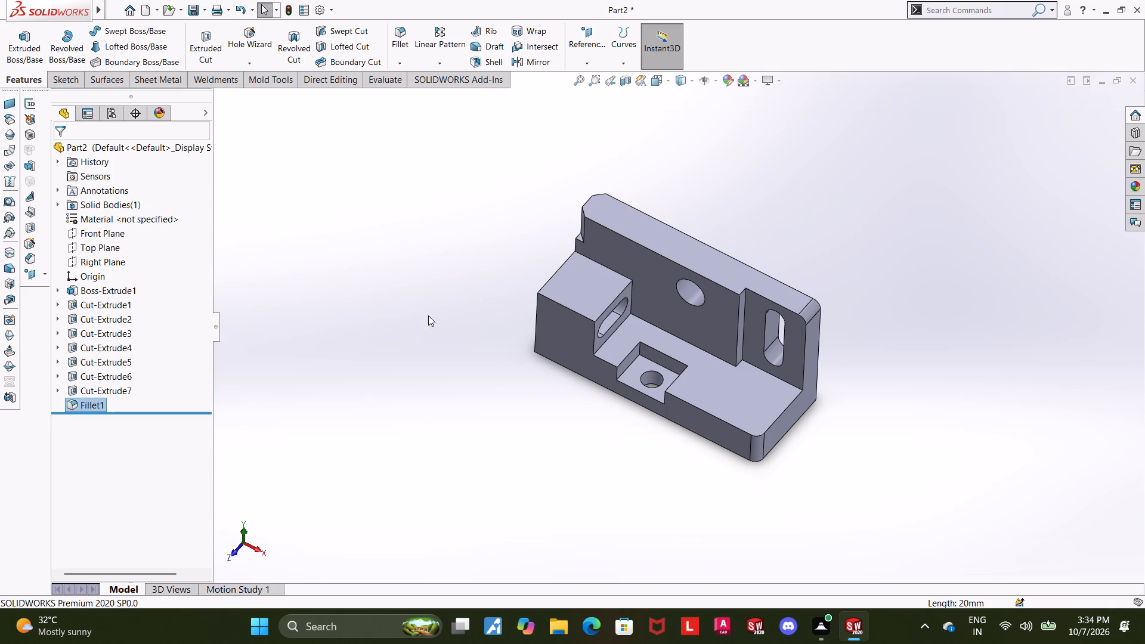
Edit the sketch of the wall's corner chamfer cuts and trim away the triangle at the rear corner.
click(89, 366)
click(63, 362)
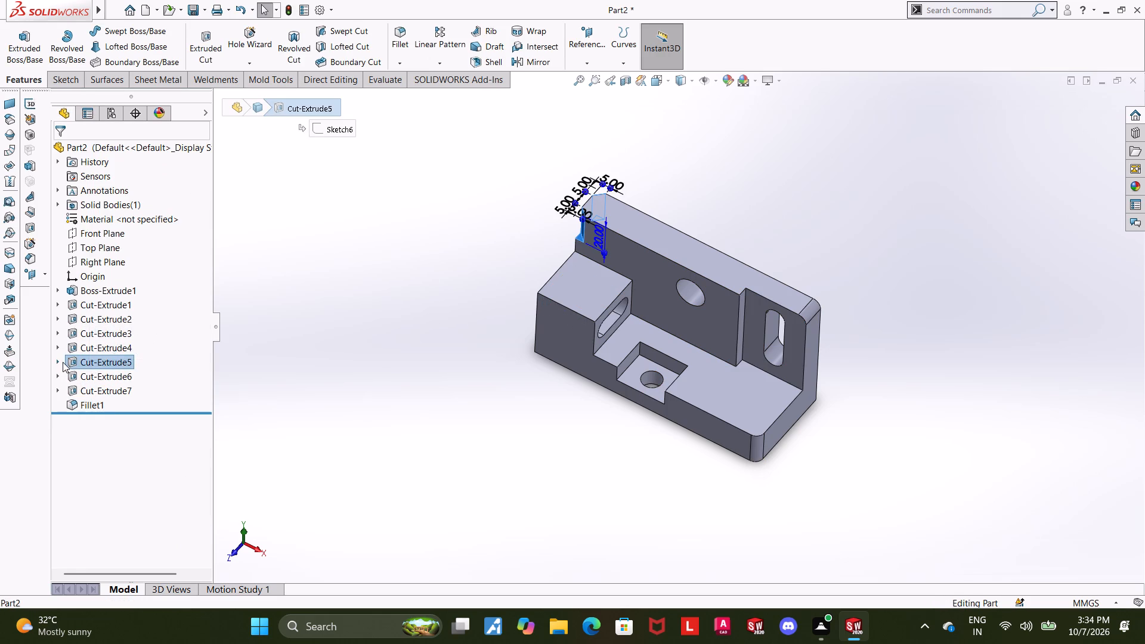
click(88, 380)
click(128, 366)
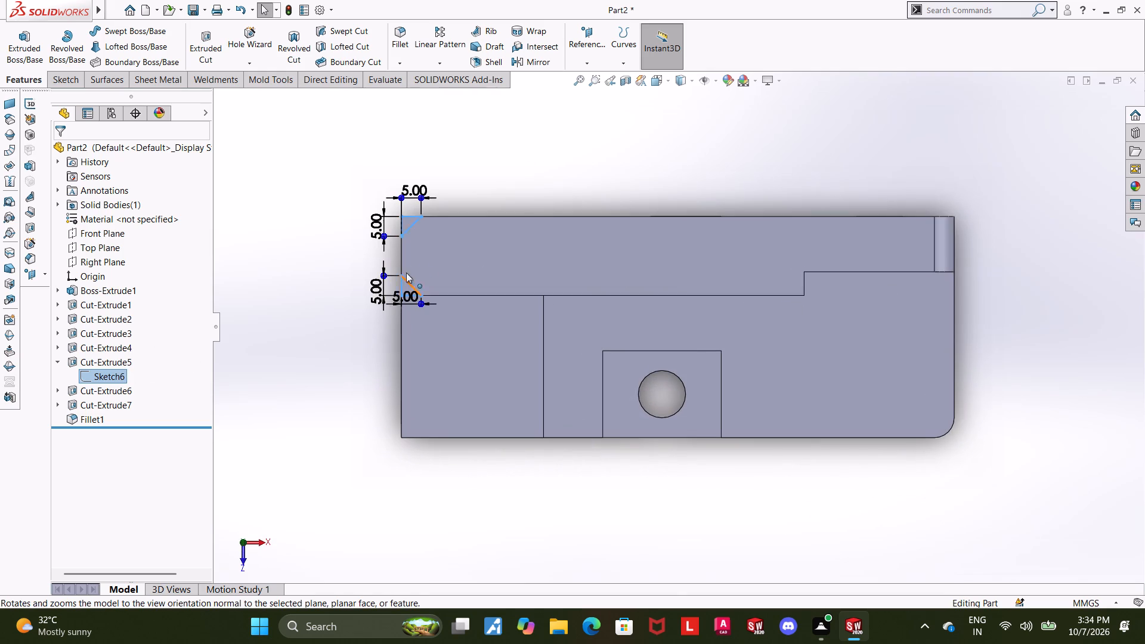
right_click(114, 371)
click(129, 340)
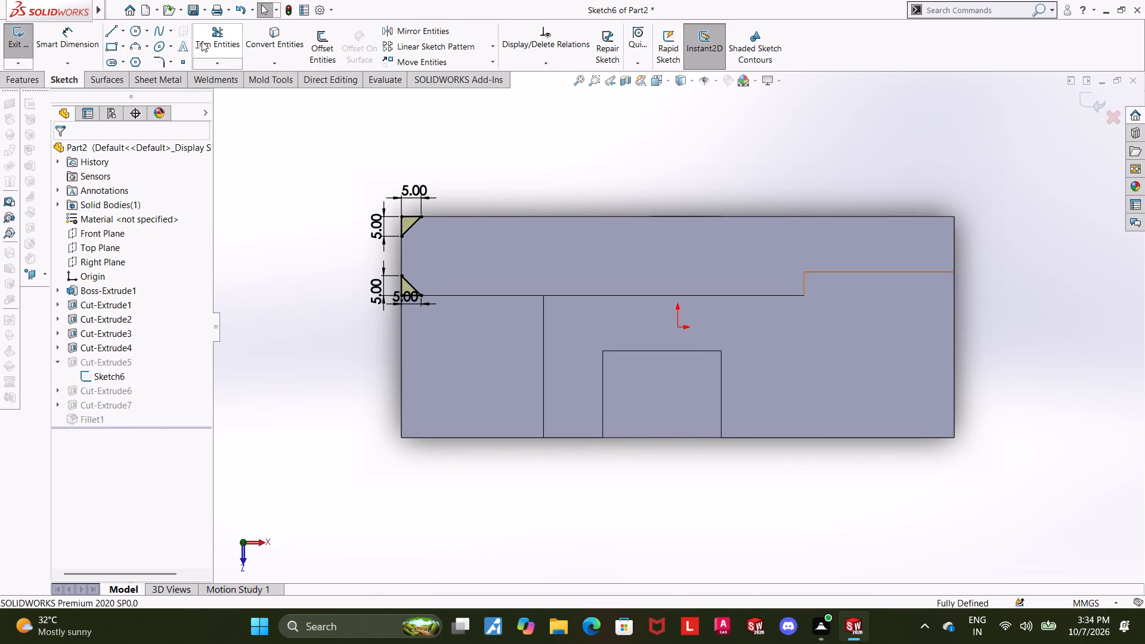
click(202, 41)
scroll(423, 215, down, 2)
drag(444, 210, 423, 230)
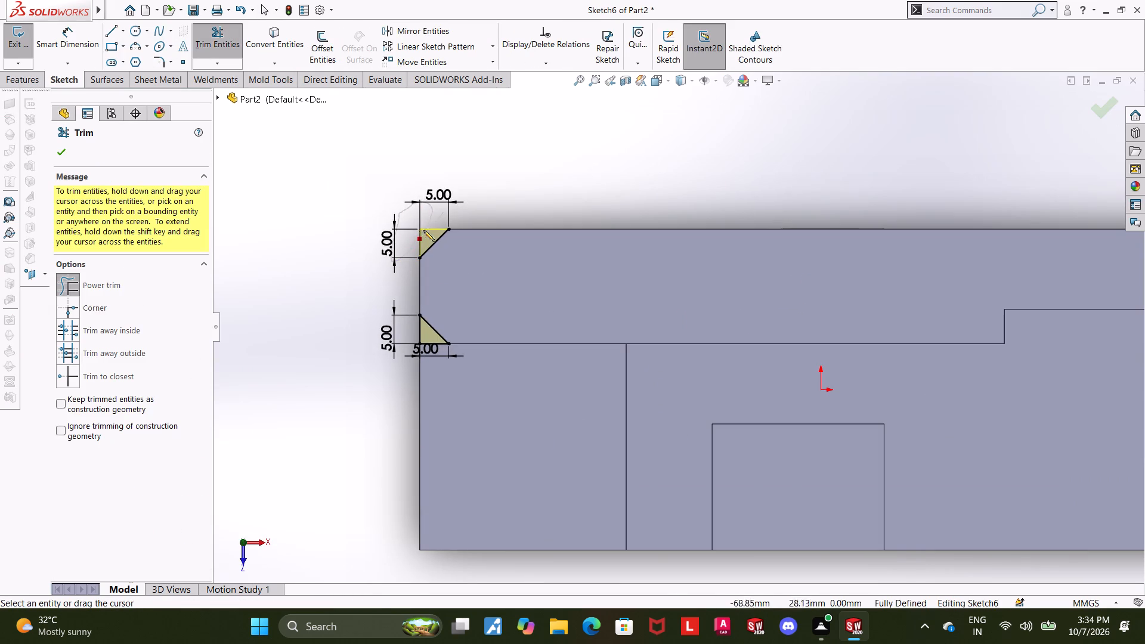
drag(423, 230, 452, 177)
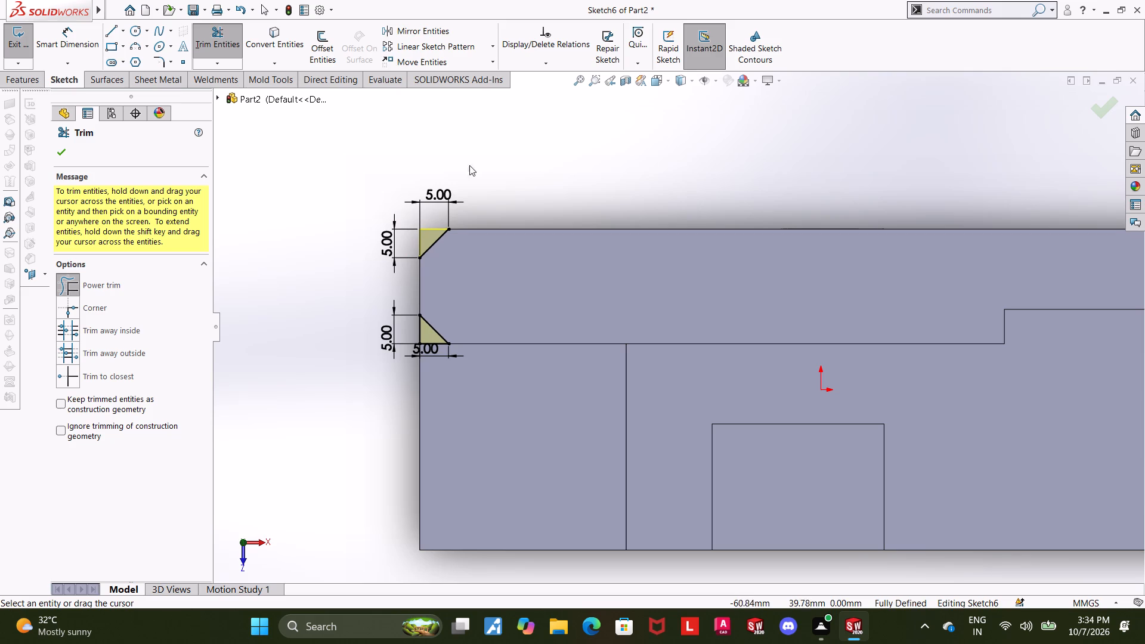
drag(441, 249, 415, 209)
key(Escape)
key(Escape)
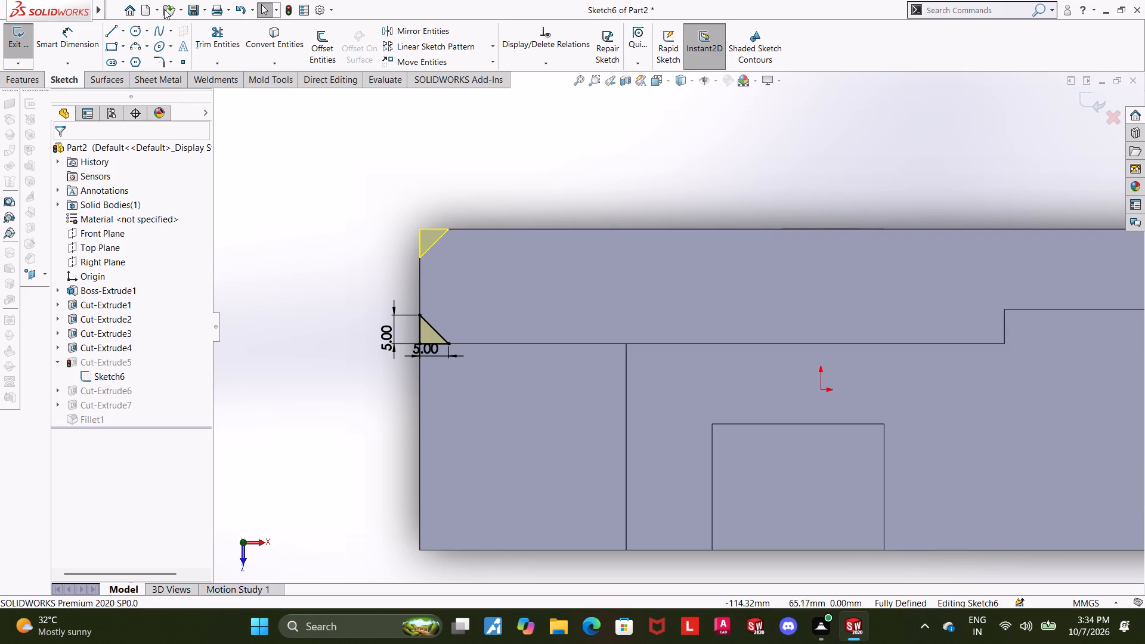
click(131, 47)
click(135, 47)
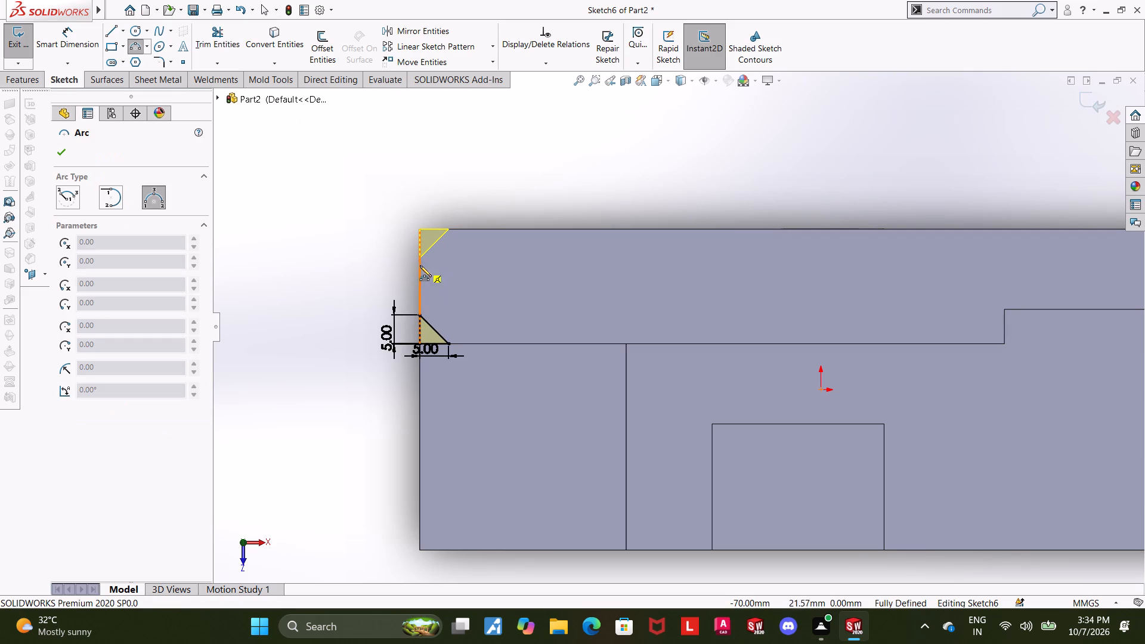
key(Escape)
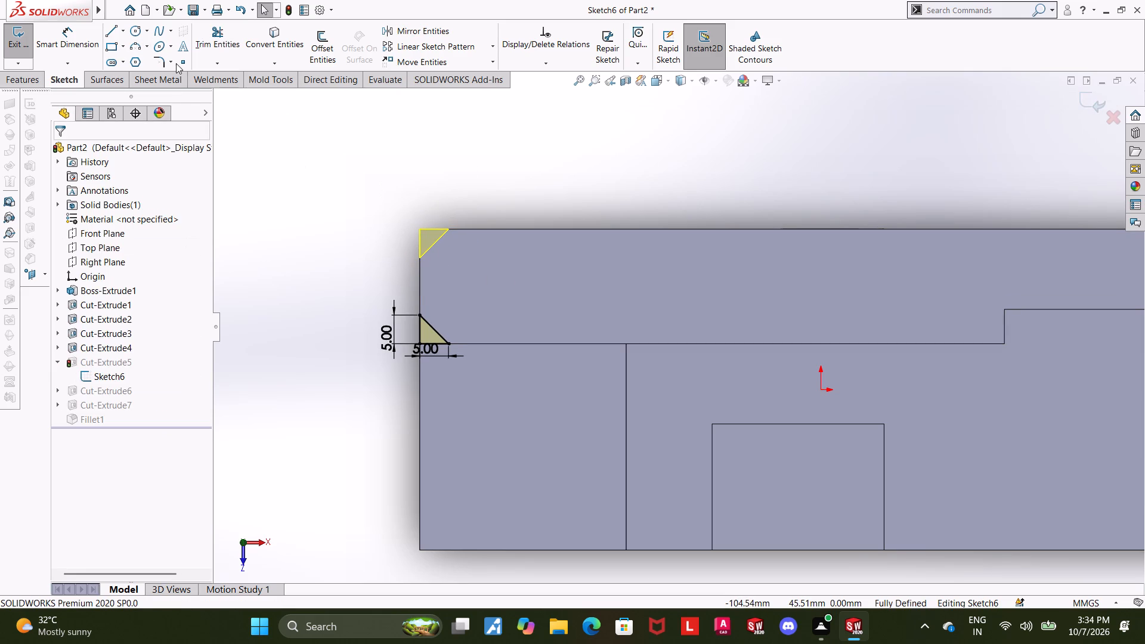
Sketch two lines from the wall's rear outer corner, 5 mm along the back edge and about 4.9 mm along the end edge.
click(113, 31)
scroll(457, 280, down, 2)
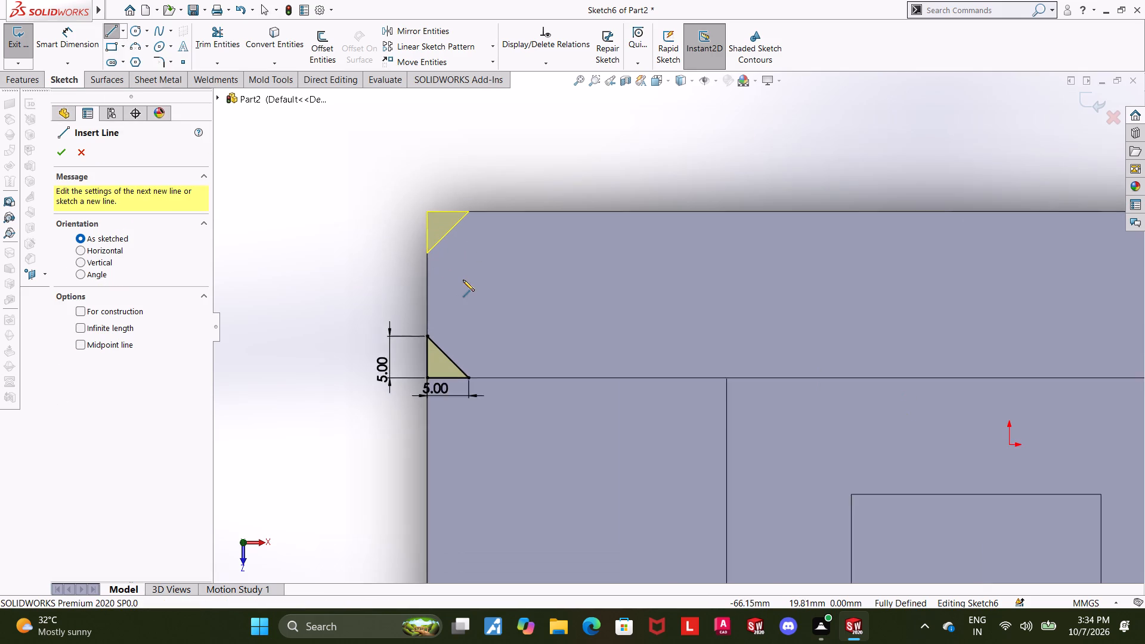
scroll(468, 278, down, 3)
click(435, 169)
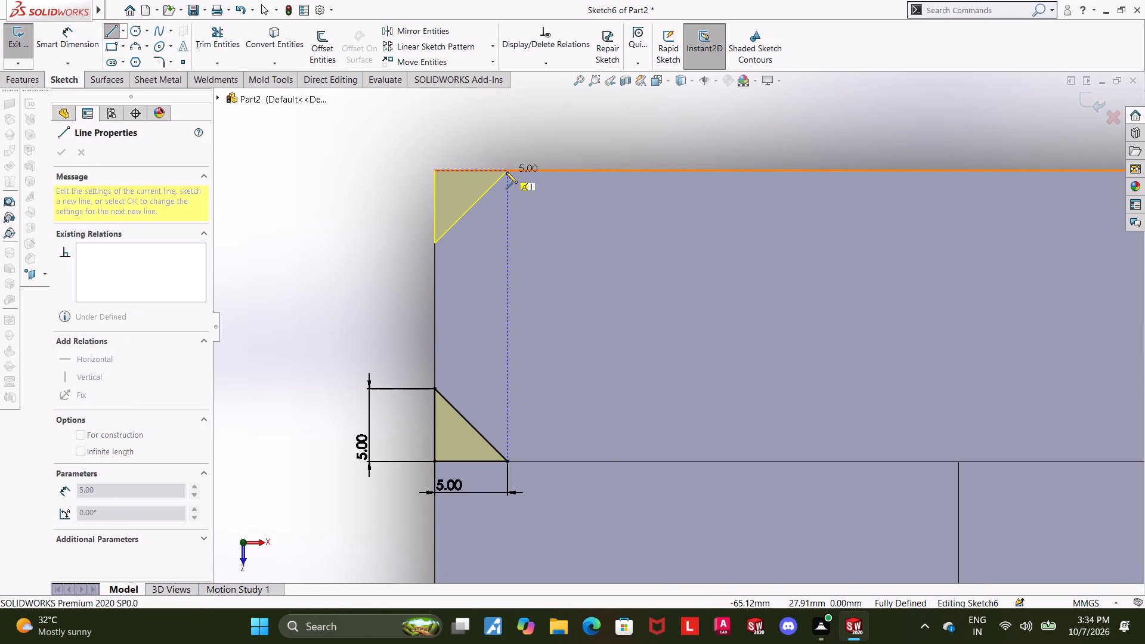
click(506, 172)
key(Escape)
key(Escape)
click(114, 30)
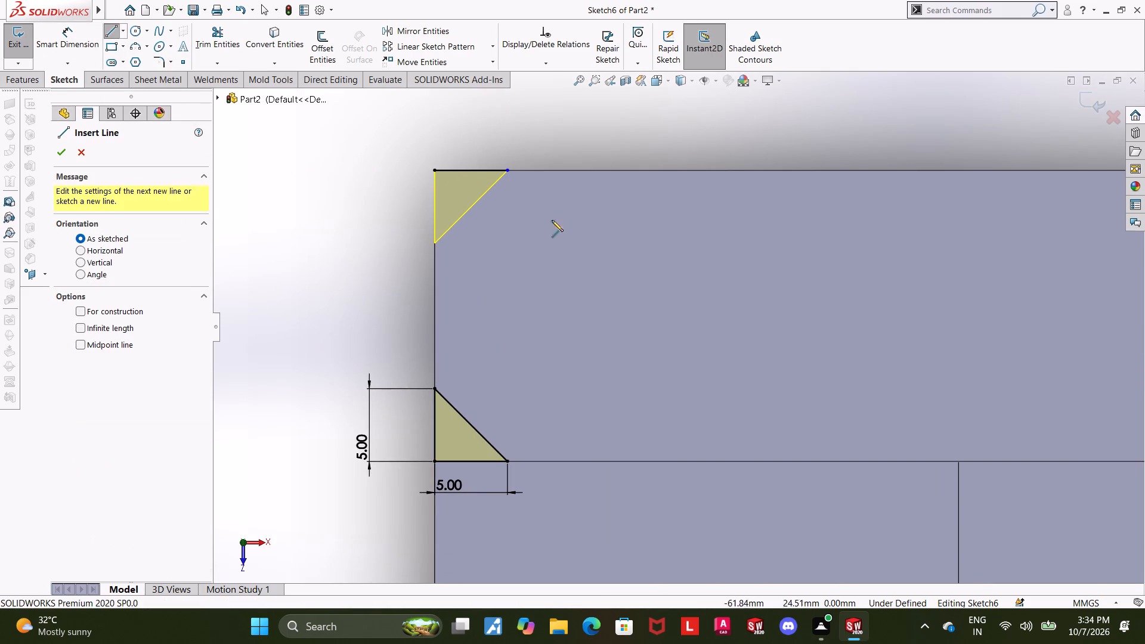
click(434, 169)
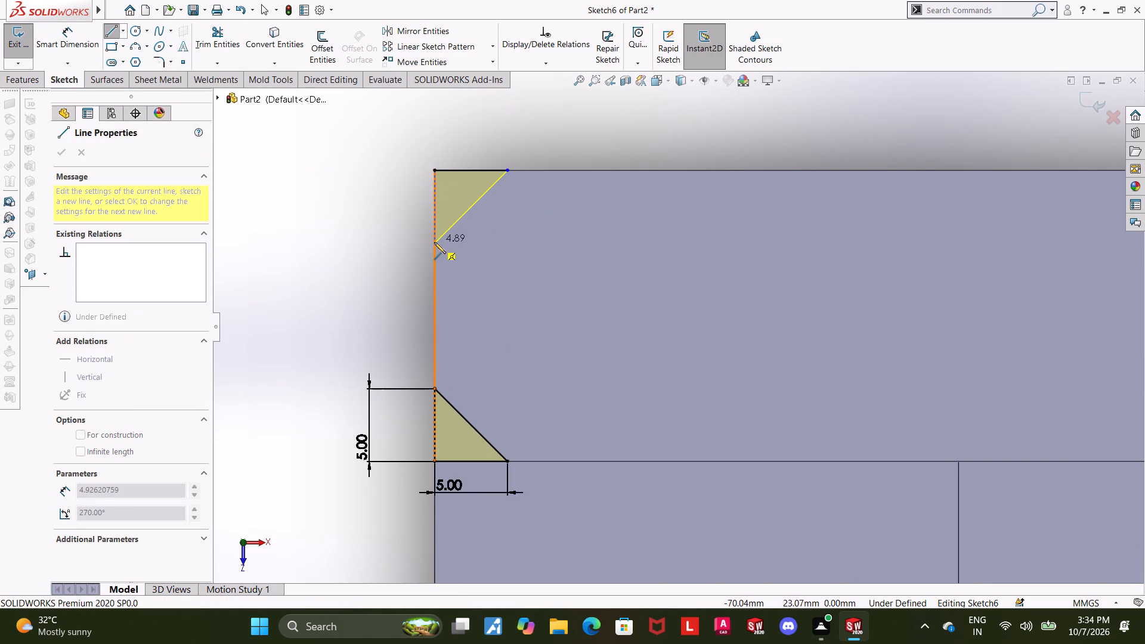
click(434, 242)
key(Escape)
key(Escape)
key(Escape)
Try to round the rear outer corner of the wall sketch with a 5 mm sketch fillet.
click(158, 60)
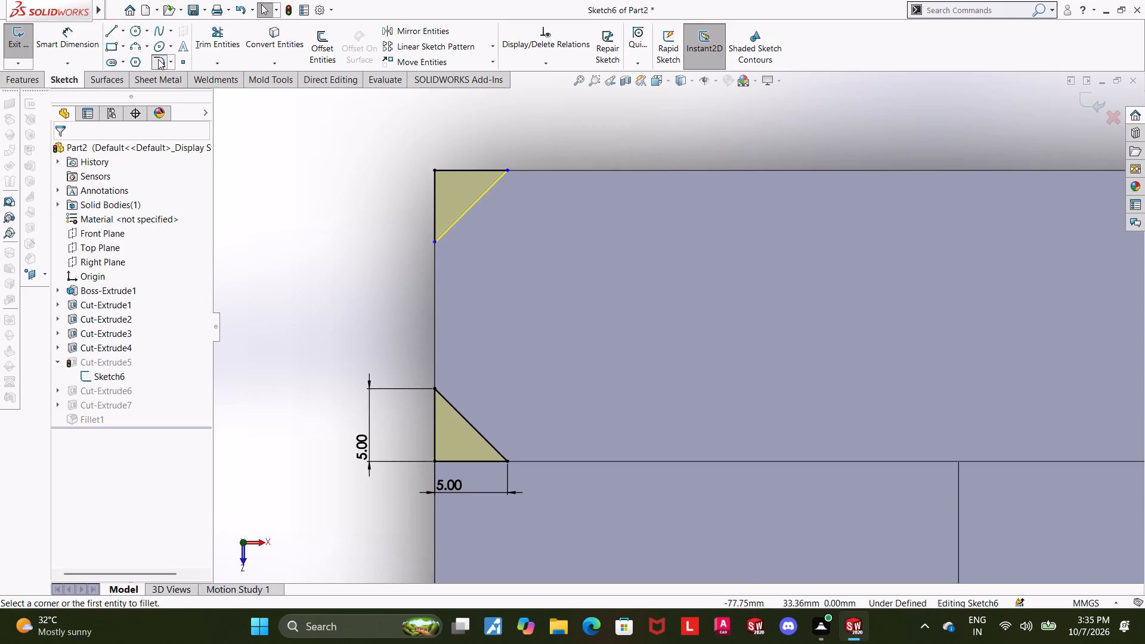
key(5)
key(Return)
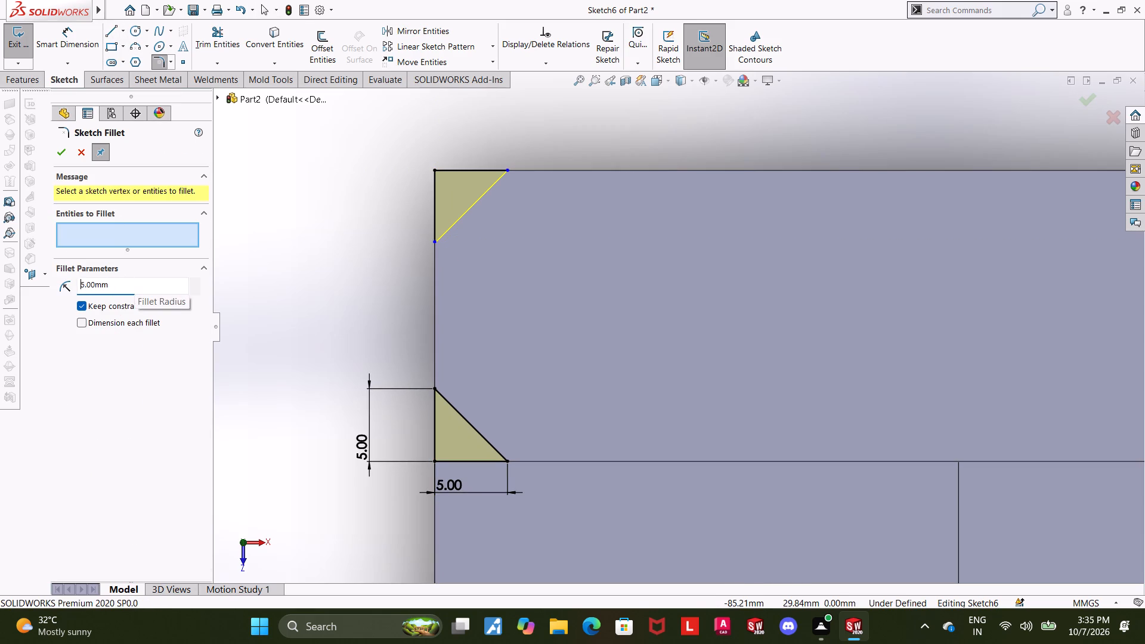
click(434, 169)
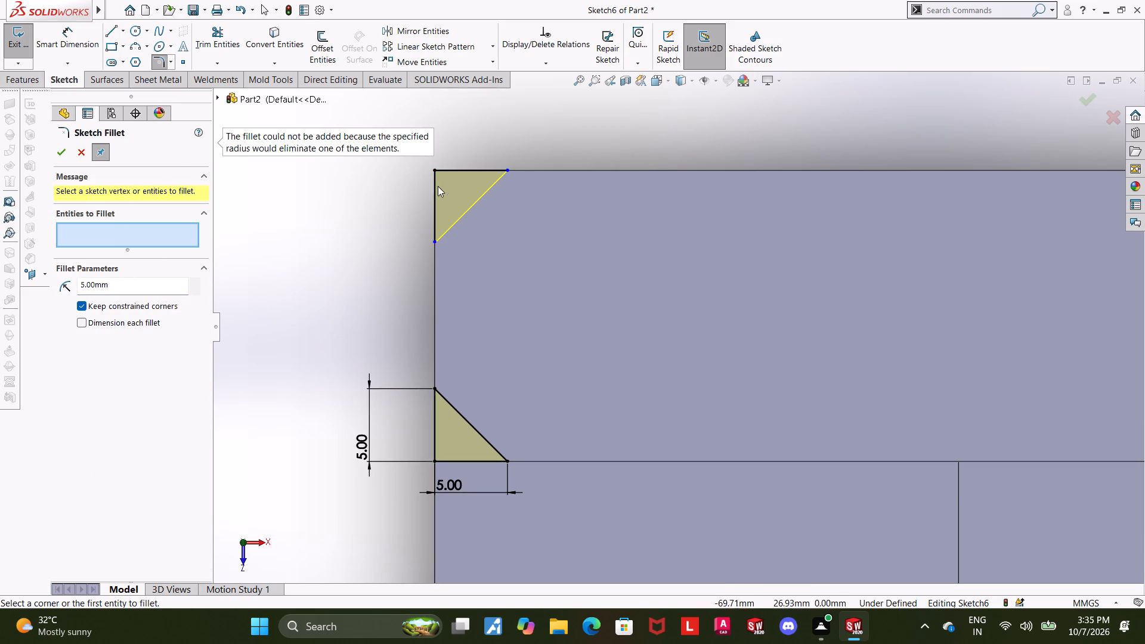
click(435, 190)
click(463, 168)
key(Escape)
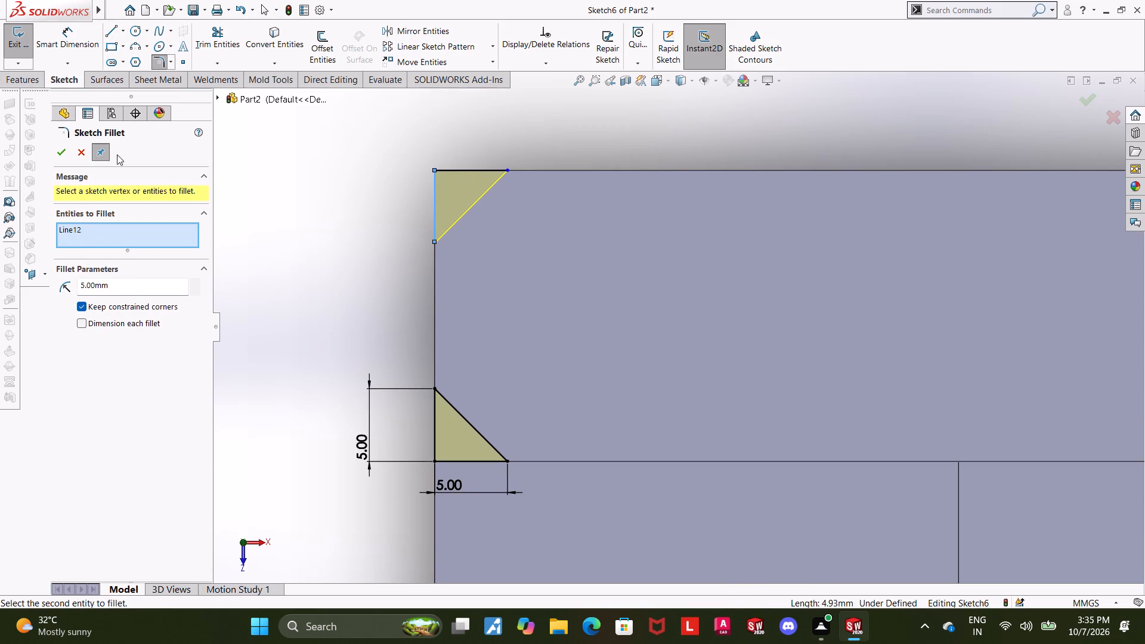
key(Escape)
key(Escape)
Undo the lines sketched at the wall's rear outer corner.
key(ctrl+z)
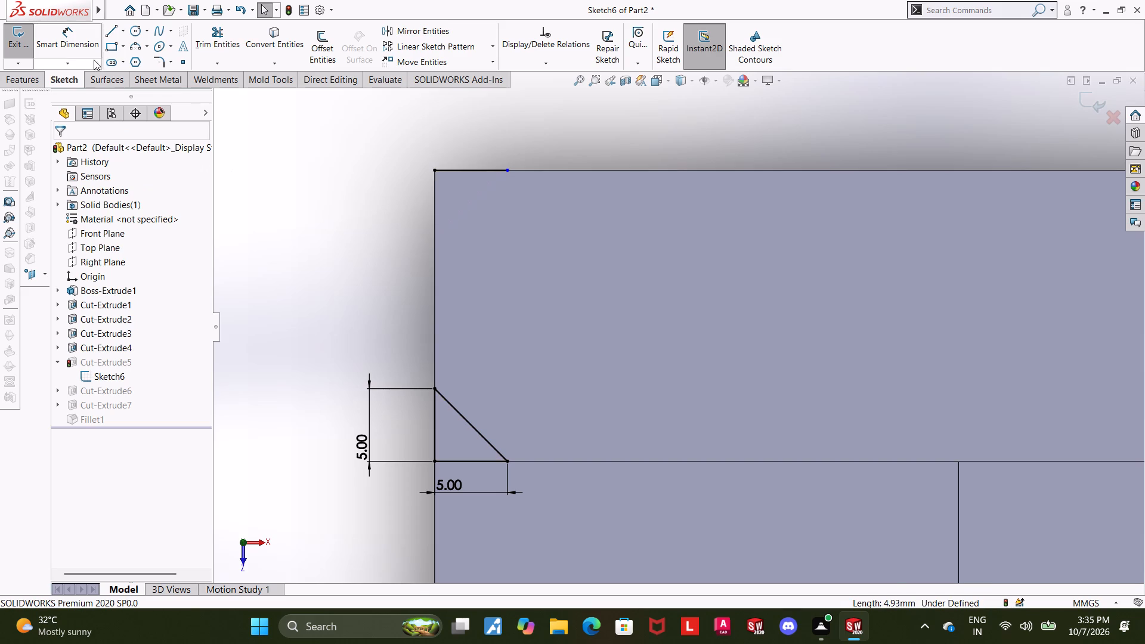
key(ctrl+z)
Sketch a three-point arc across the wall's rear outer corner, radius about 3.65 mm, from the end edge to the back edge.
click(132, 44)
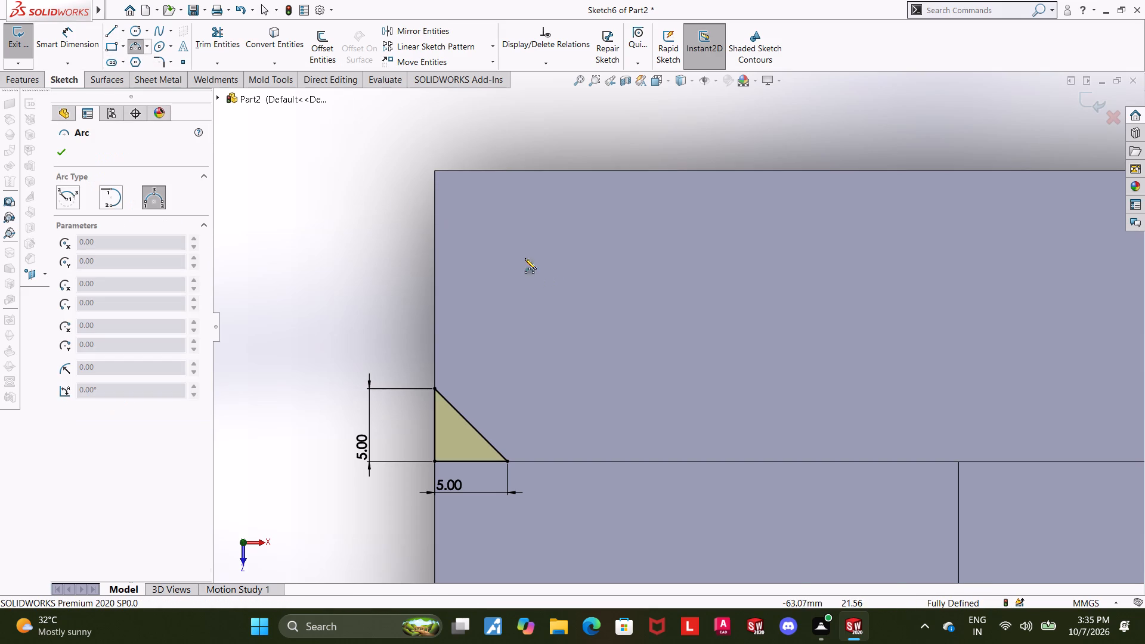
click(437, 223)
click(488, 170)
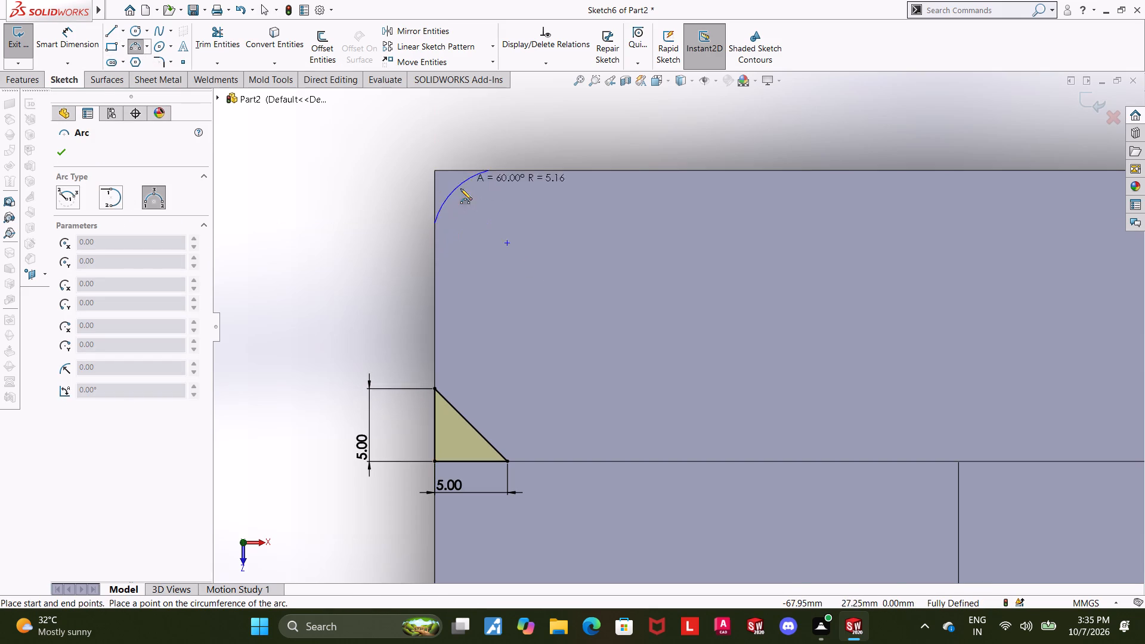
click(448, 190)
key(Escape)
key(Escape)
Dimension the corner arc with a radius of 5 mm.
click(91, 38)
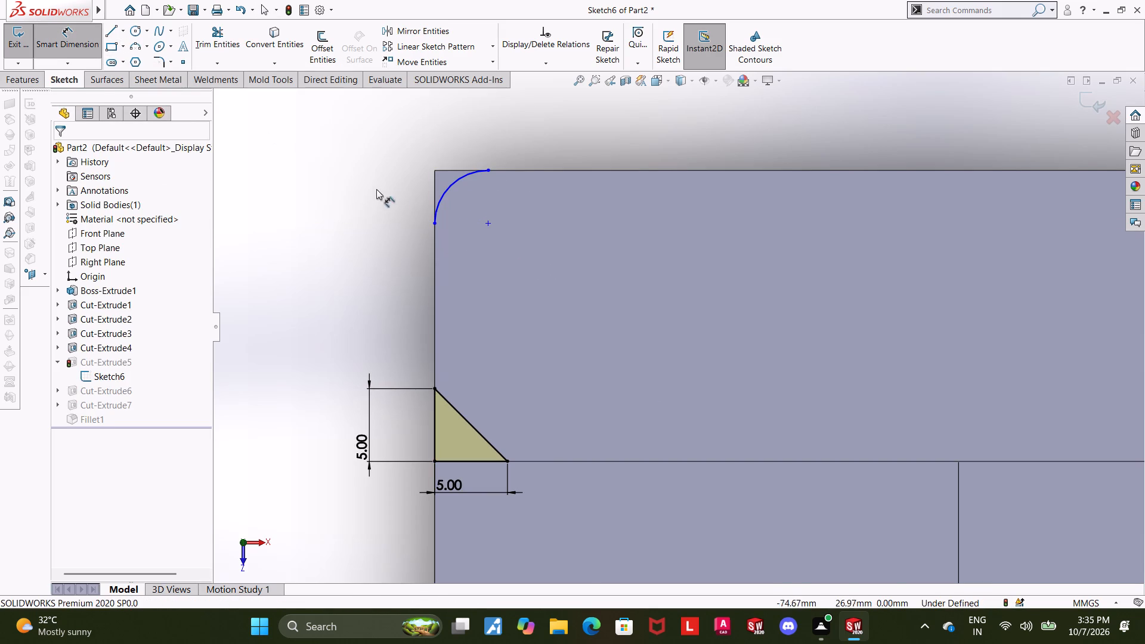
click(448, 188)
click(422, 167)
key(5)
key(Return)
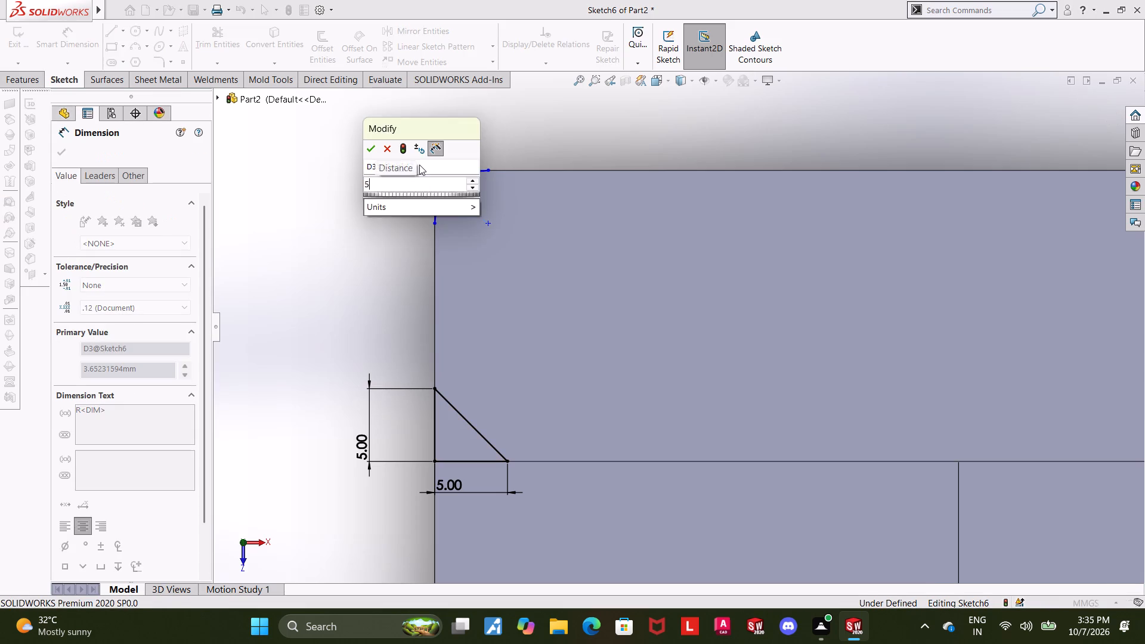
key(Escape)
key(Escape)
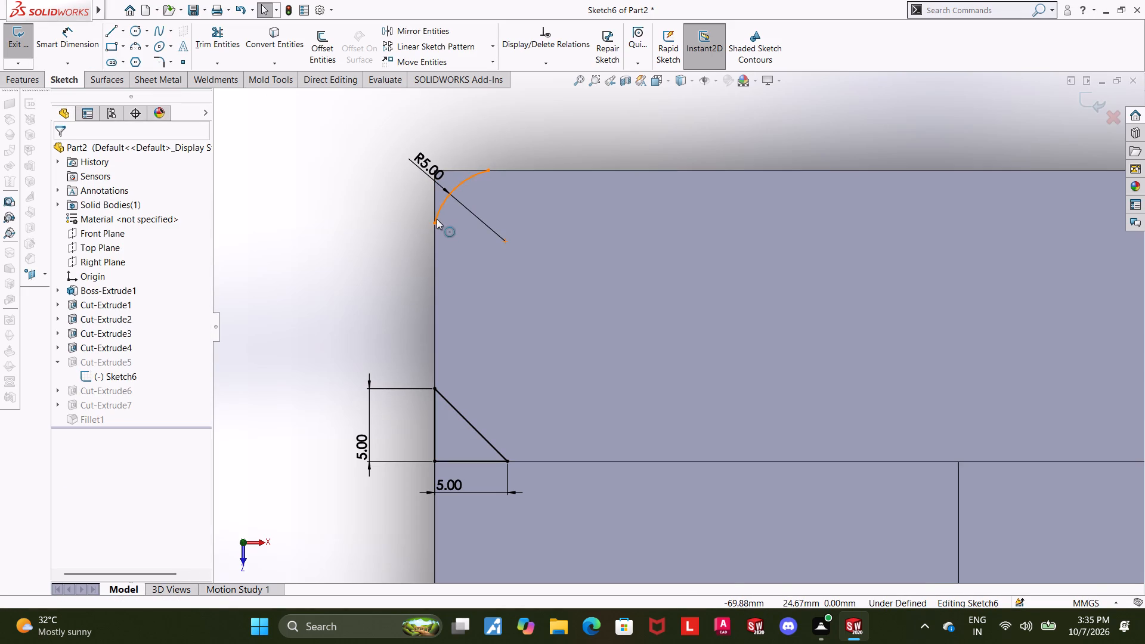
Make the corner arc tangent to both the wall's end edge and its back edge.
click(437, 219)
ctrl+click(434, 206)
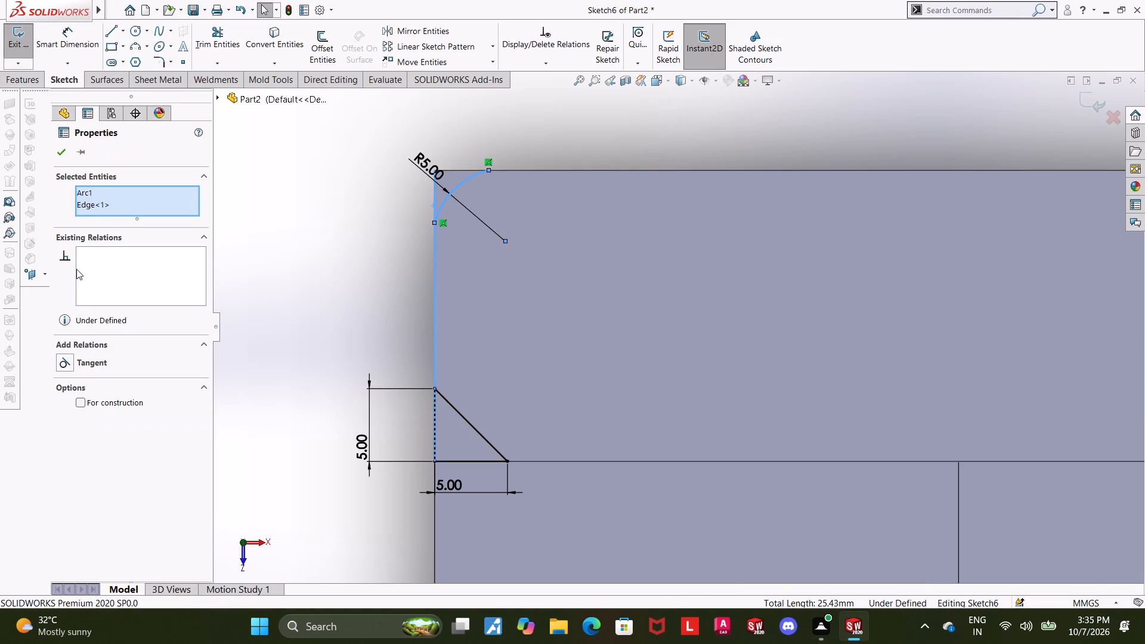
click(63, 358)
click(327, 312)
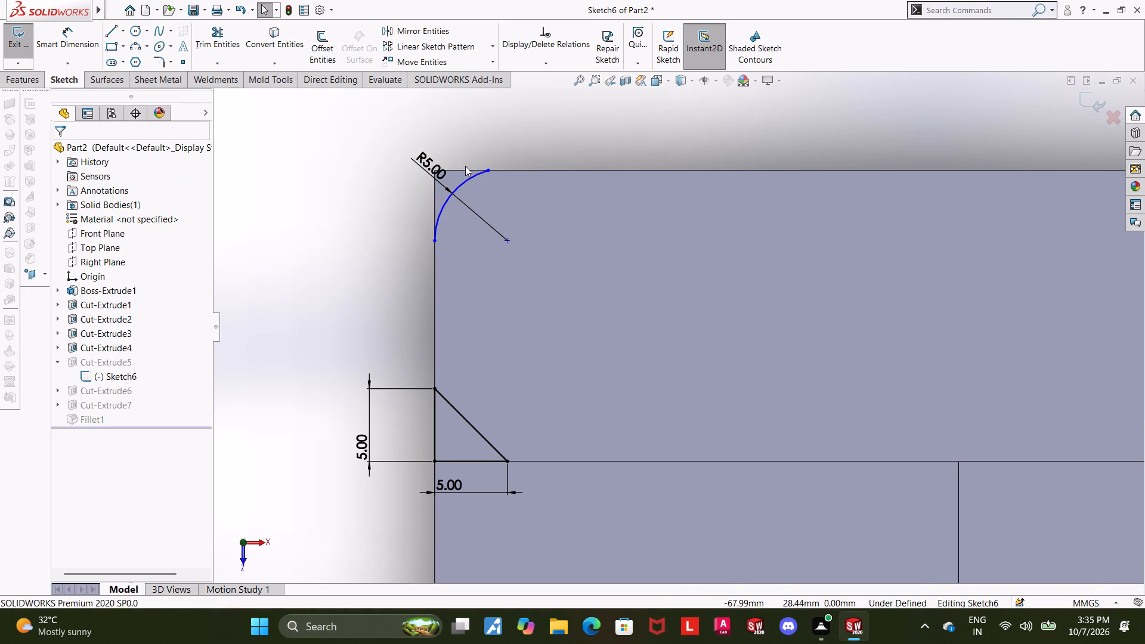
click(469, 171)
ctrl+click(472, 177)
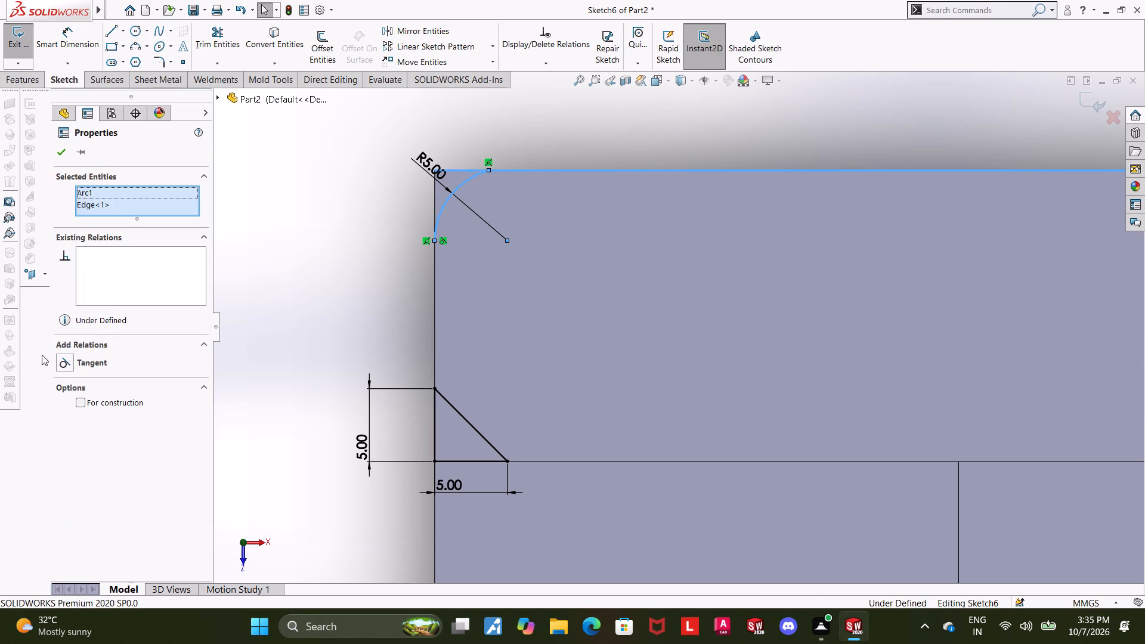
click(64, 362)
click(290, 278)
Move the arc's radius dimension outside the part, clear of the rear corner.
click(110, 31)
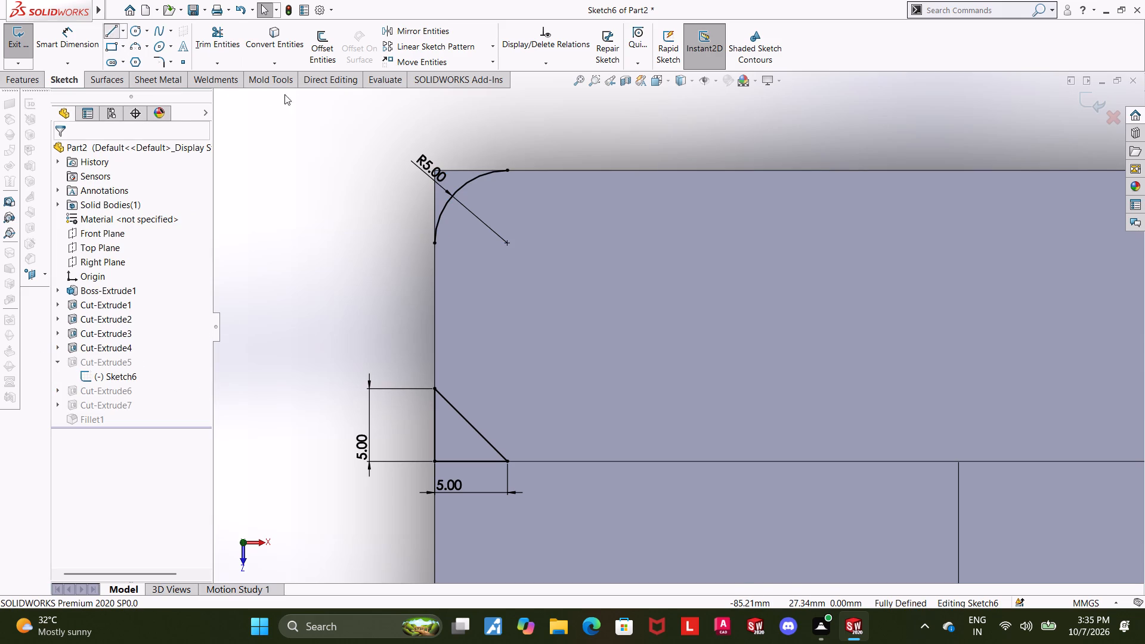
key(Escape)
drag(429, 170, 332, 178)
key(Escape)
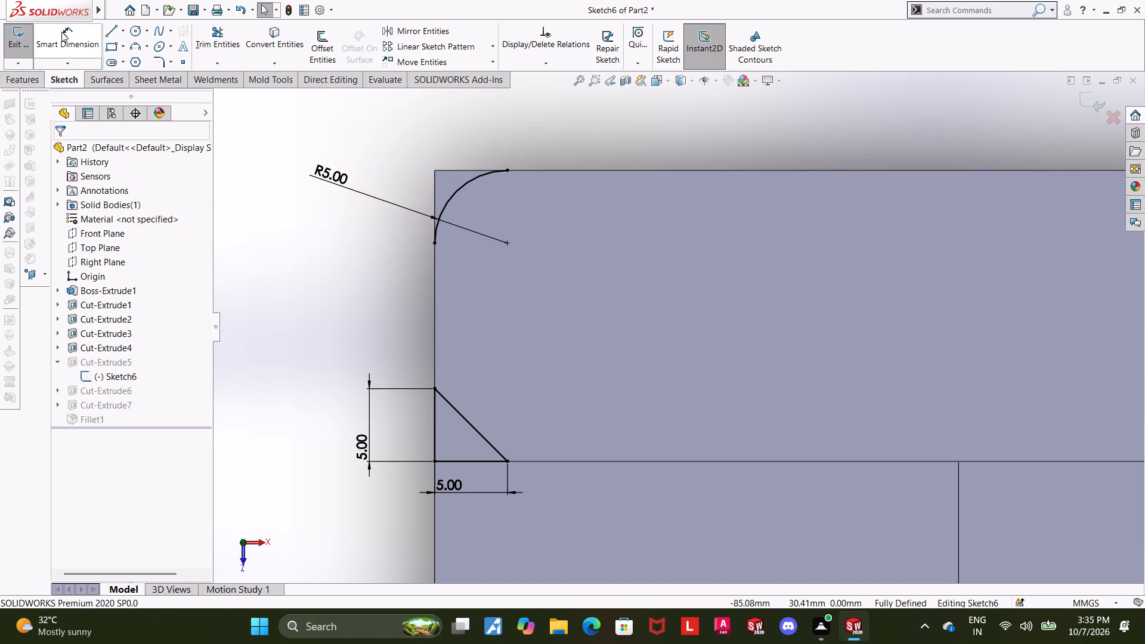
key(Escape)
Close the corner profile with two lines running from the arc's ends to the wall's rear outer corner.
click(110, 32)
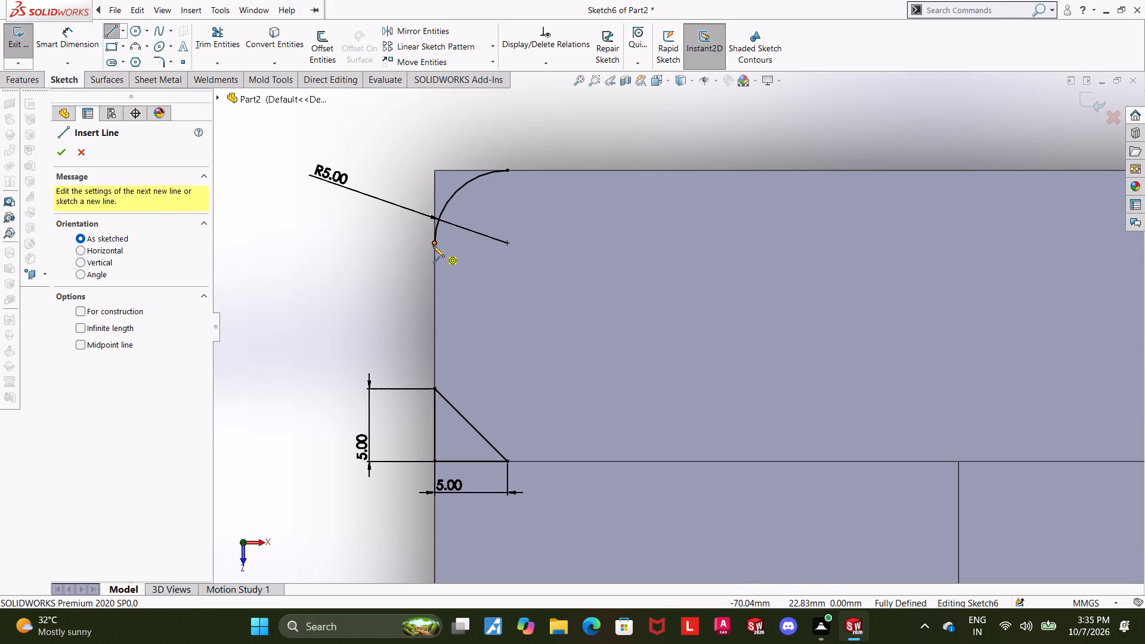
click(433, 246)
click(434, 168)
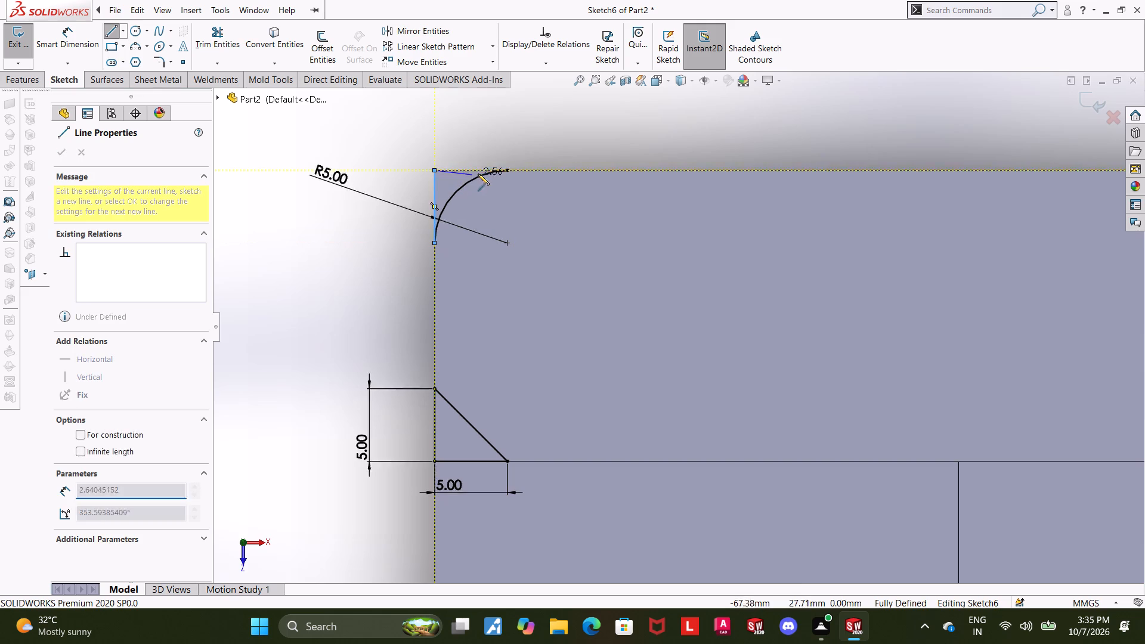
click(506, 169)
key(Escape)
key(Escape)
key(Escape)
Shift the arc's radius dimension slightly and exit the sketch to rebuild the corner cut.
scroll(642, 187, up, 2)
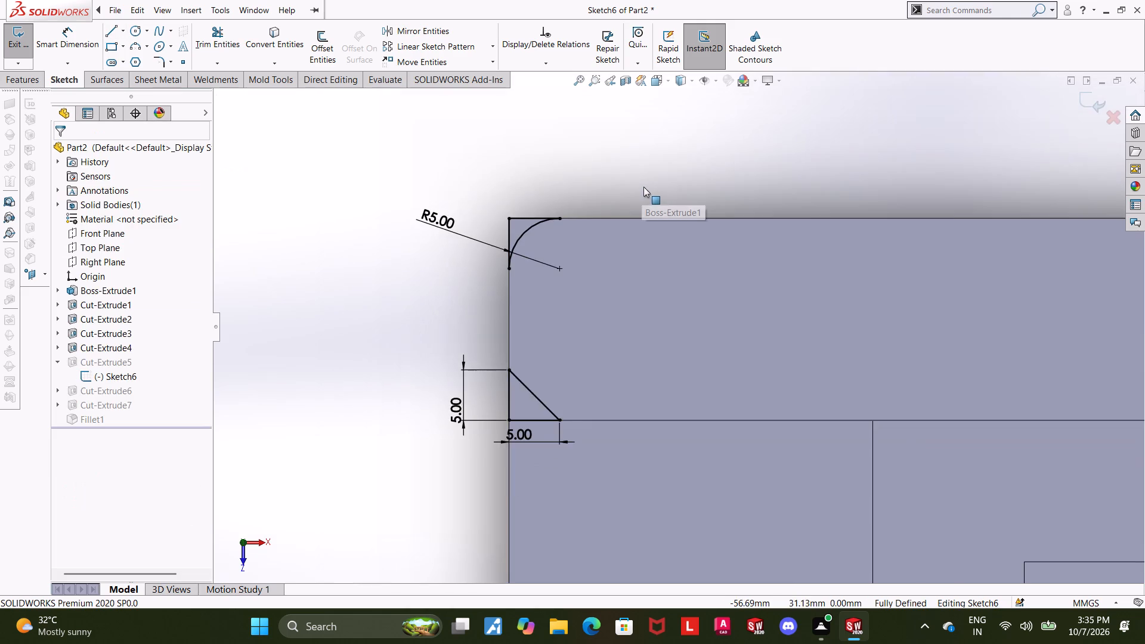
scroll(621, 197, down, 2)
drag(367, 250, 375, 237)
key(Escape)
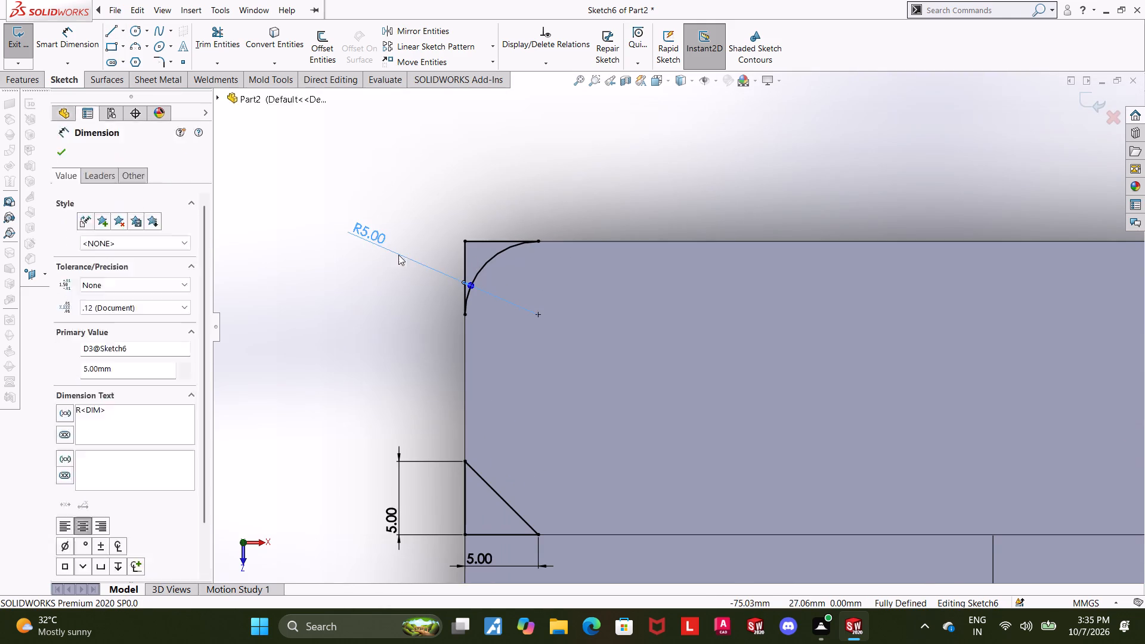
key(Escape)
key(Escape)
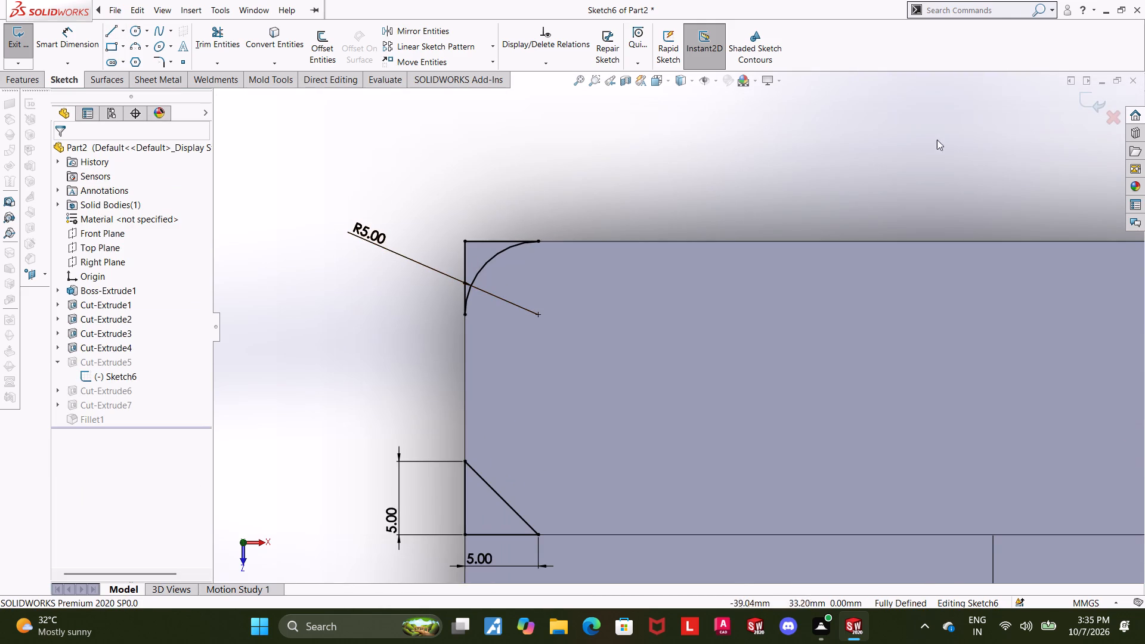
click(1097, 103)
Examine the wall's reworked rear corner and its Sketch6 profile from several angles, including top and isometric views.
scroll(801, 259, up, 10)
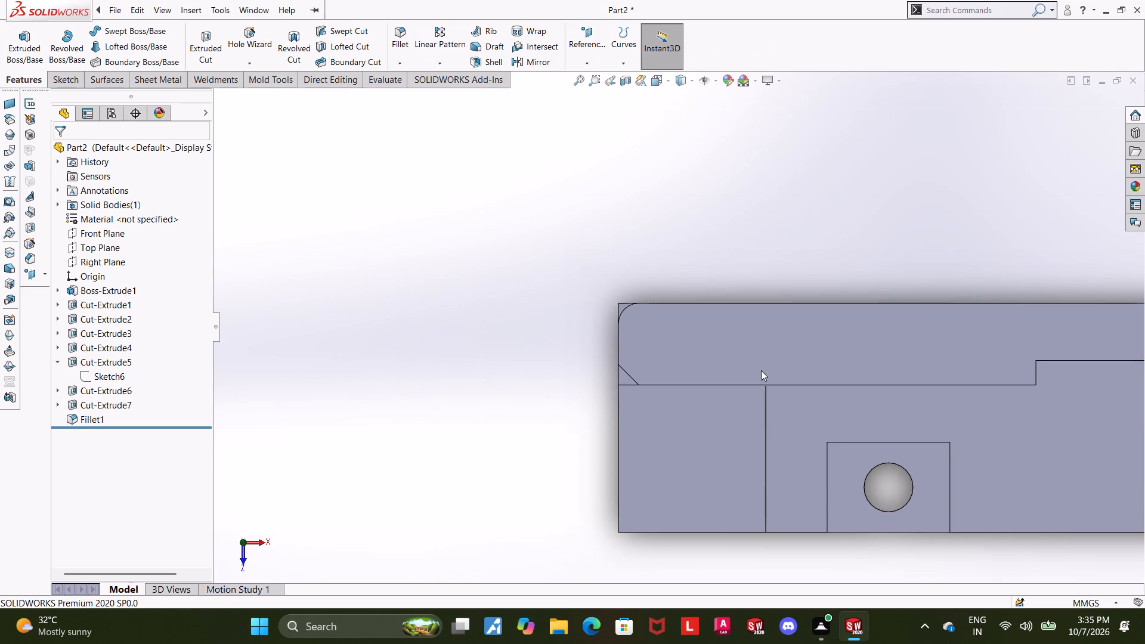
middle_drag(758, 367, 745, 266)
middle_drag(413, 365, 448, 374)
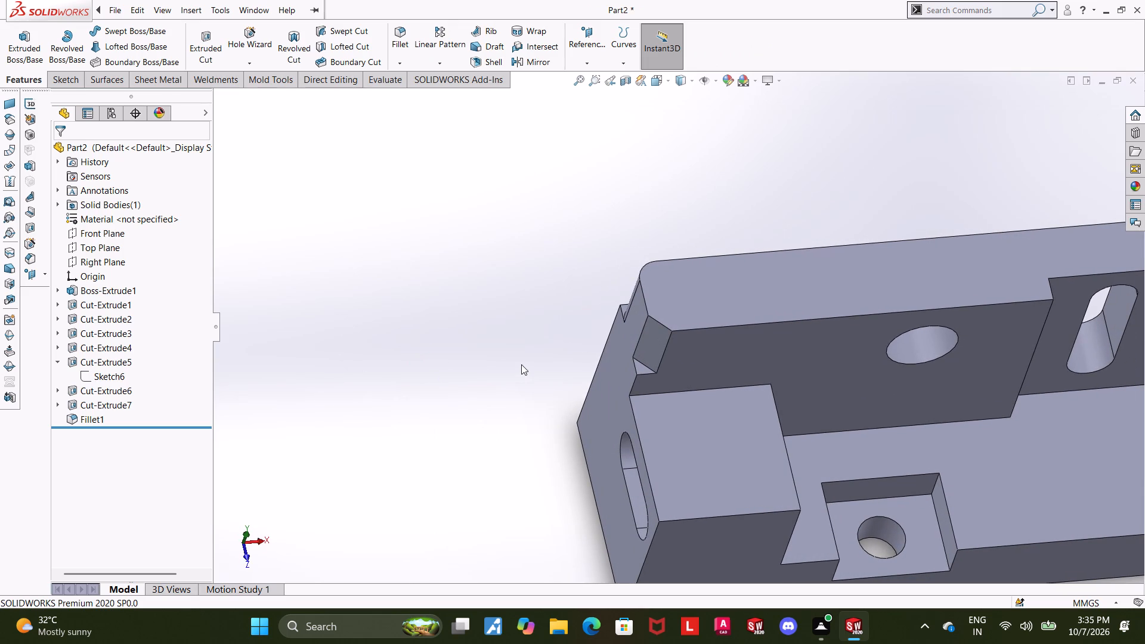
scroll(705, 390, up, 3)
scroll(662, 296, up, 1)
middle_drag(662, 297, 660, 261)
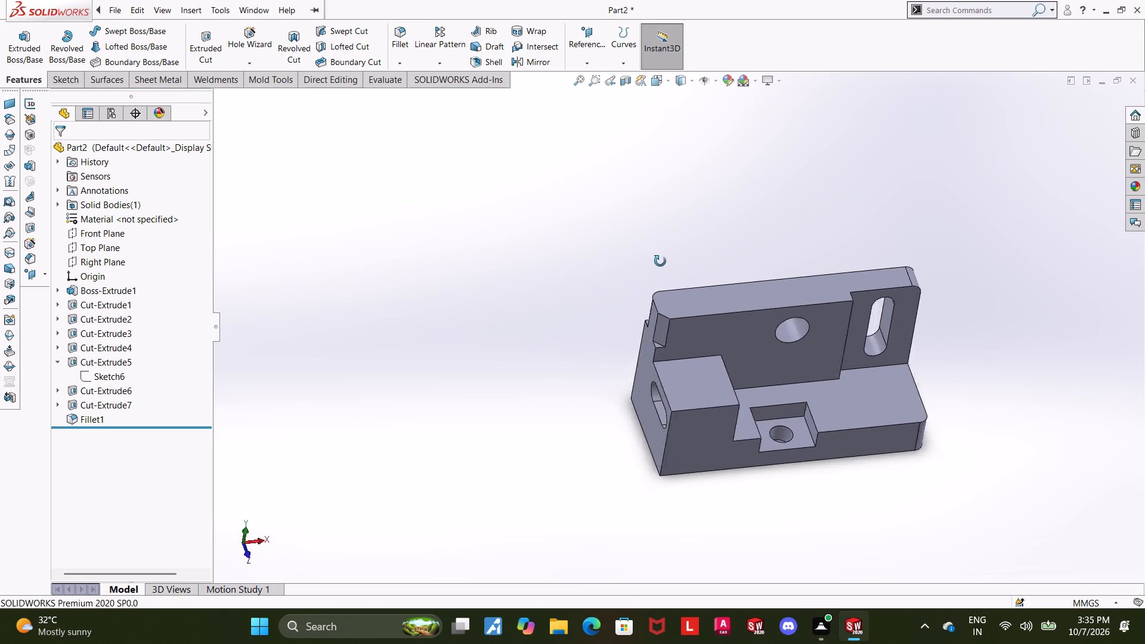
middle_drag(660, 261, 596, 307)
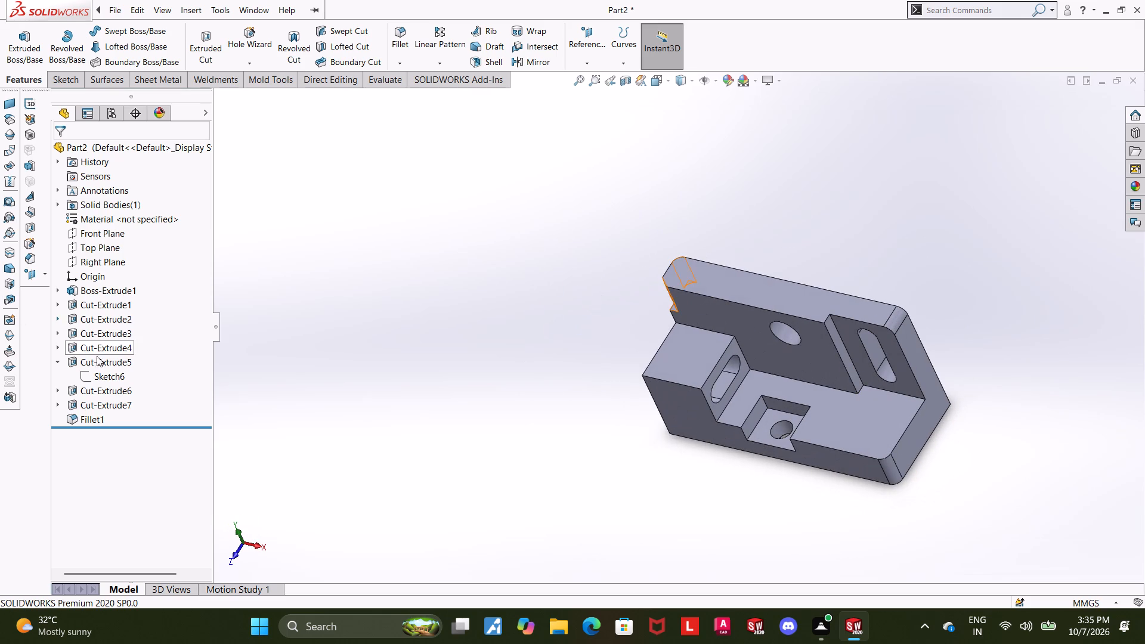
click(103, 376)
middle_drag(533, 315, 561, 392)
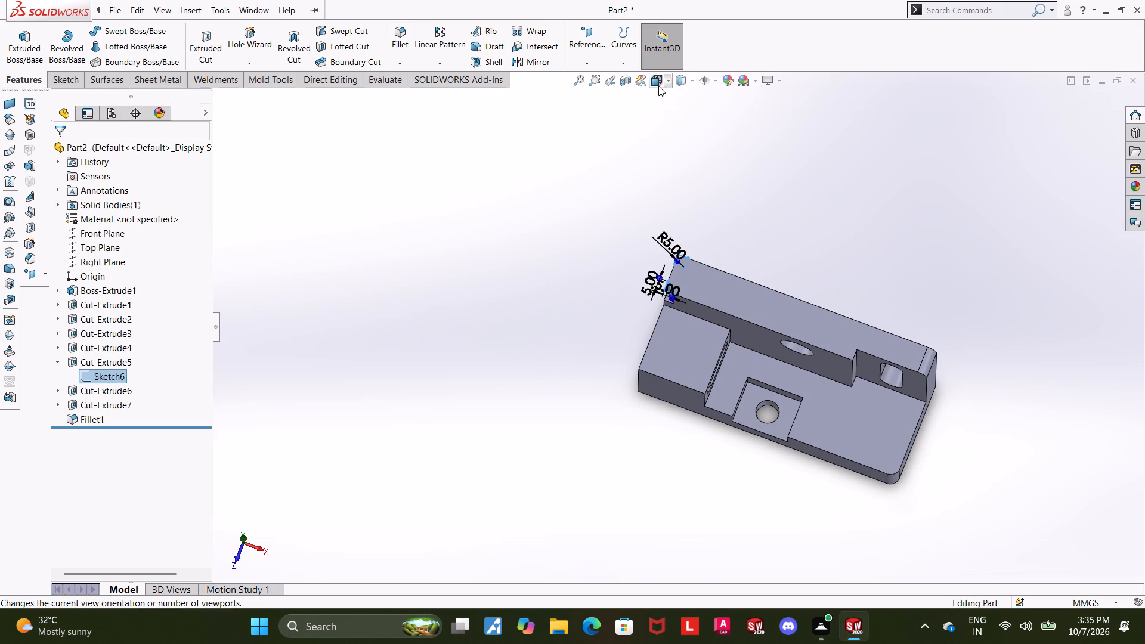
click(658, 86)
click(514, 340)
scroll(410, 203, down, 3)
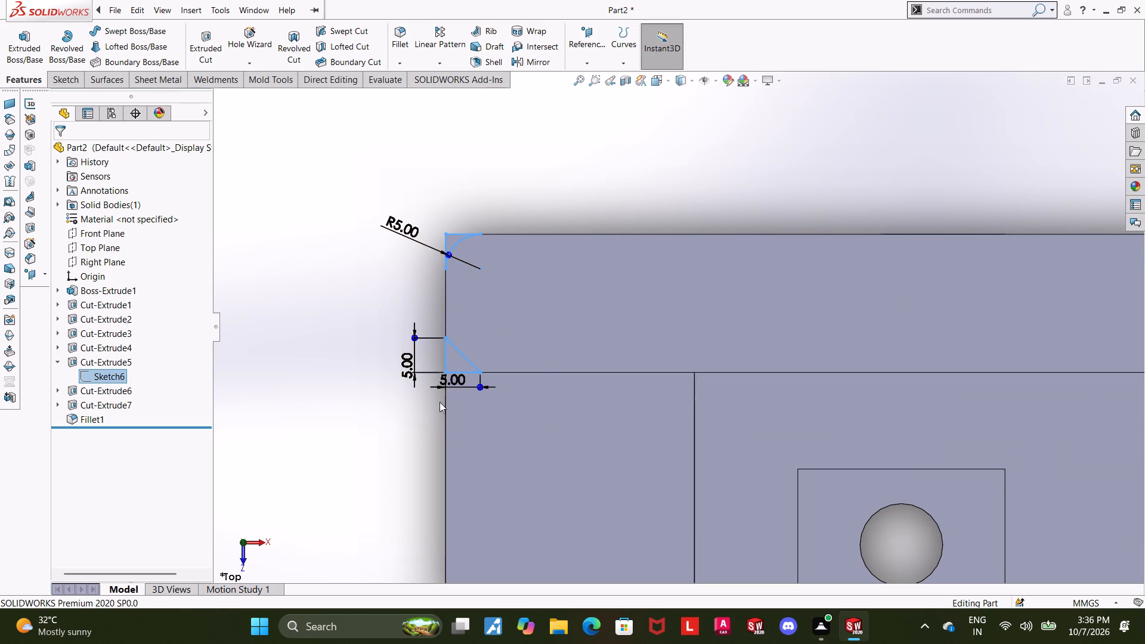
scroll(404, 408, up, 3)
click(440, 419)
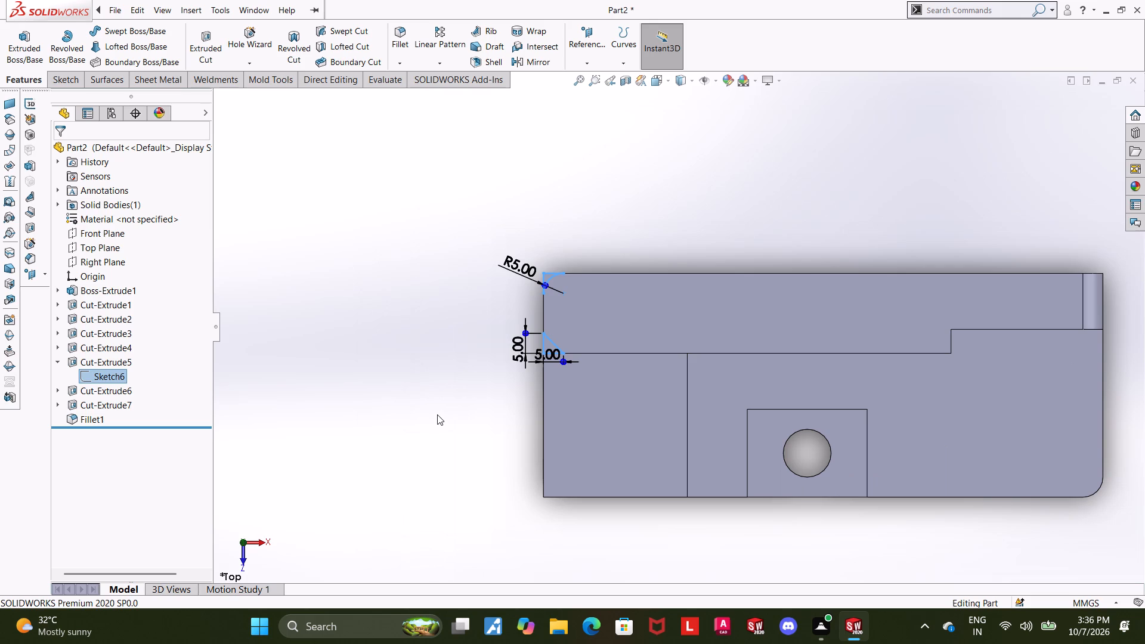
scroll(476, 445, up, 4)
middle_drag(558, 438, 543, 249)
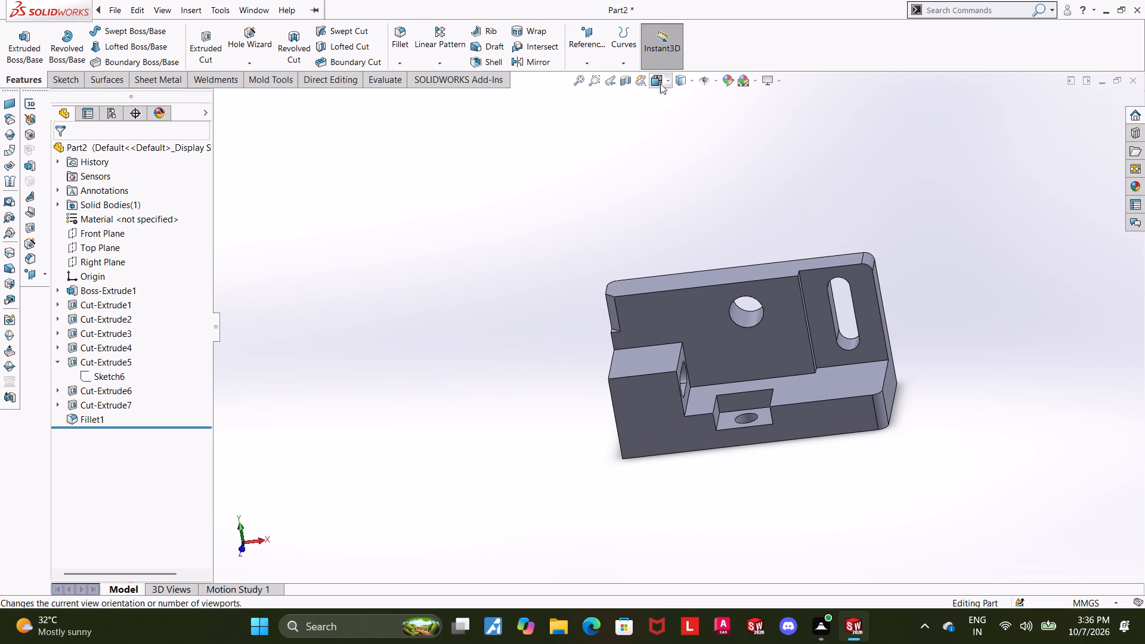
key(ctrl+7)
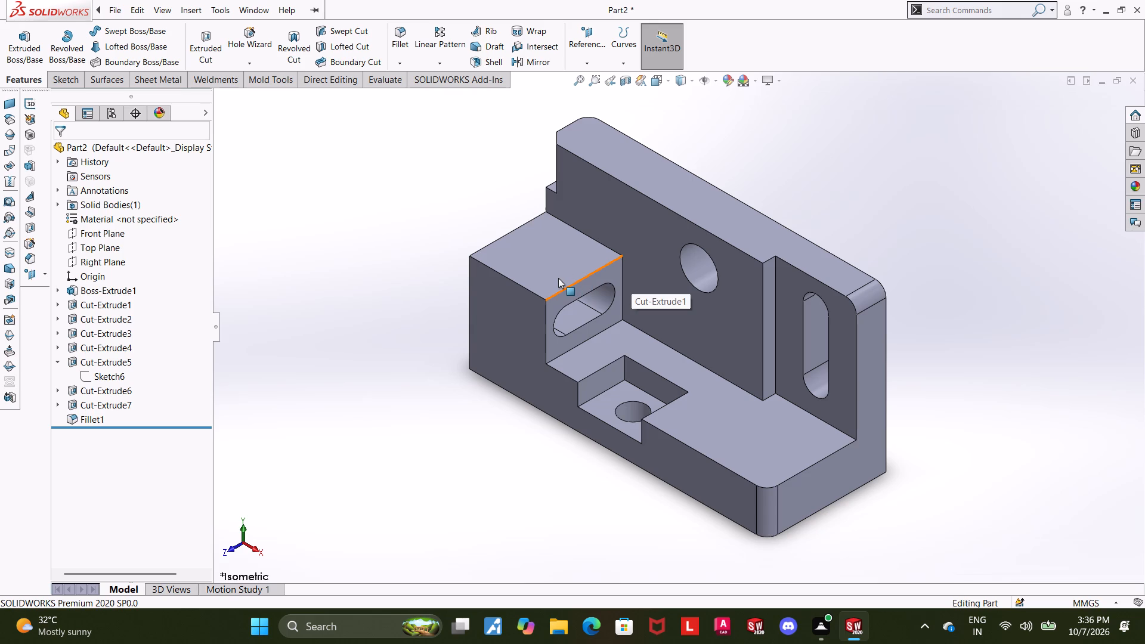
Measure the distance between the two vertical edges on the front face of the raised block.
click(392, 80)
click(132, 42)
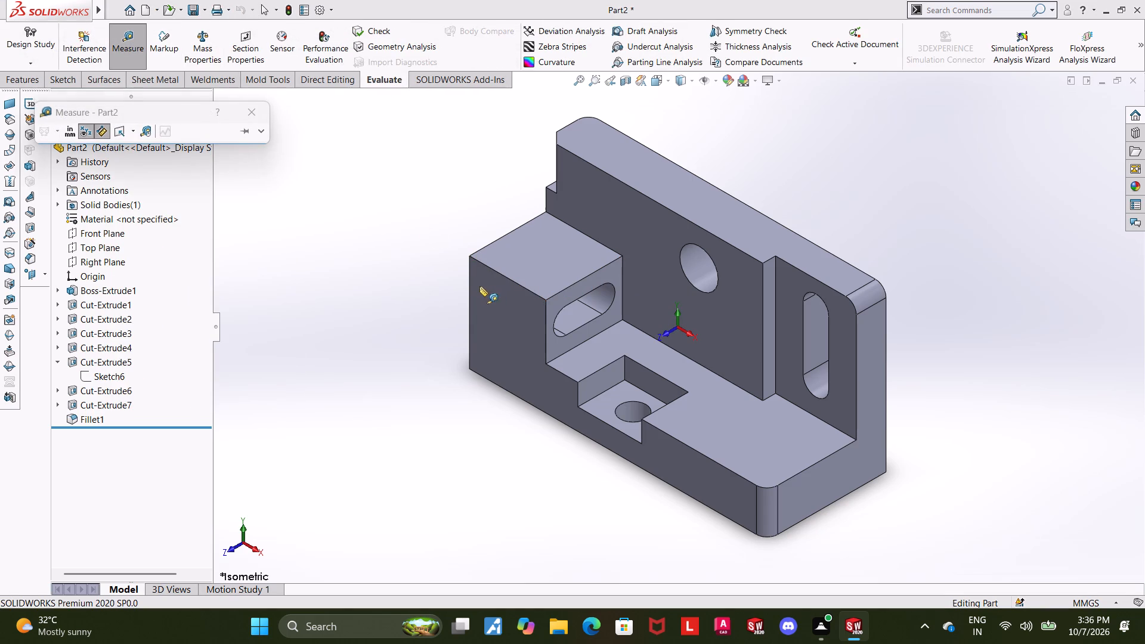
click(469, 283)
click(546, 314)
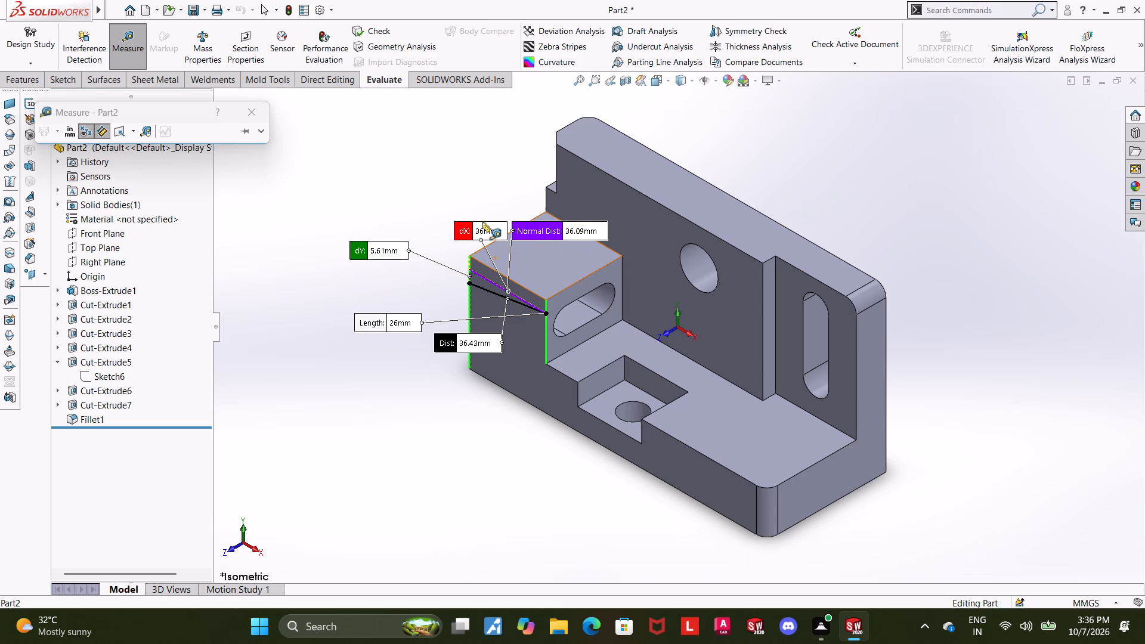
key(Escape)
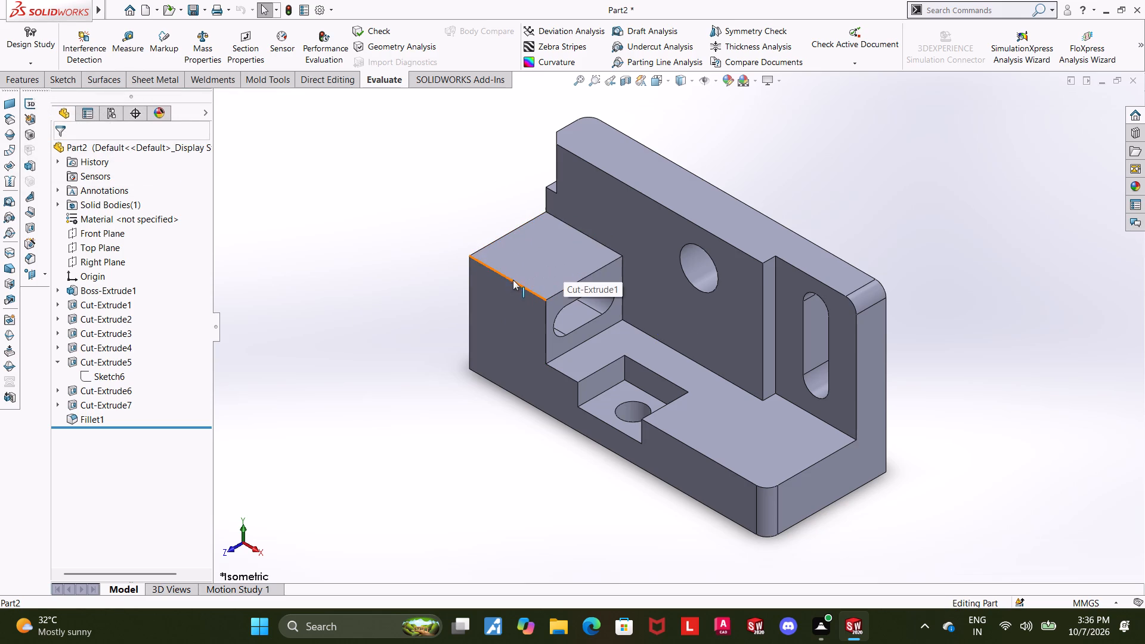
Measure the distance between the front and rear top edges of the raised block.
click(130, 35)
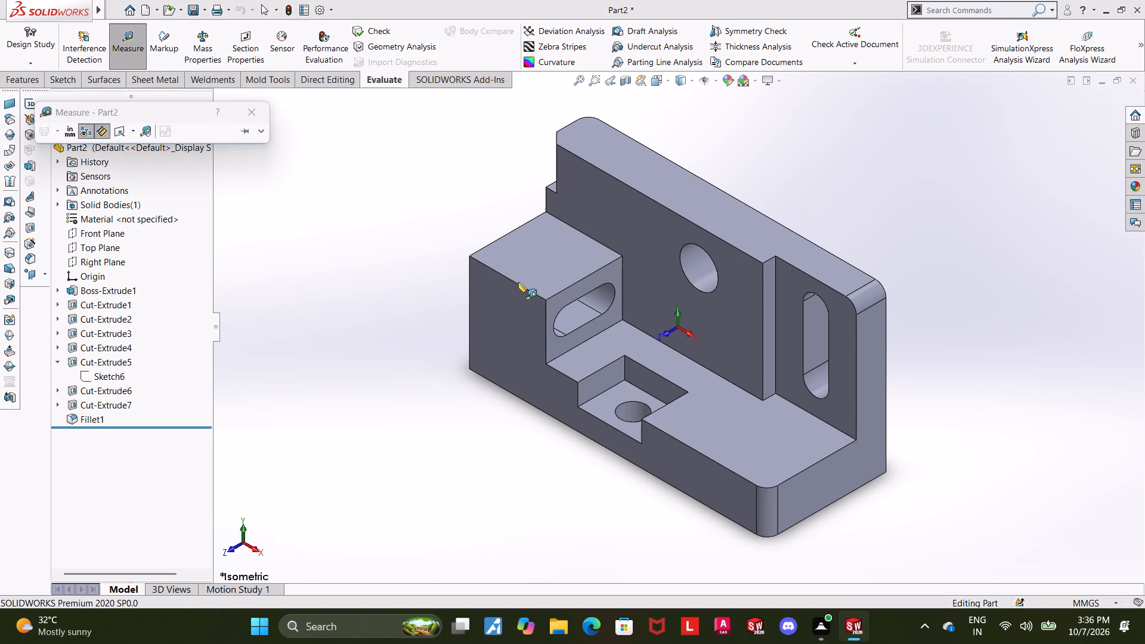
click(518, 282)
click(593, 237)
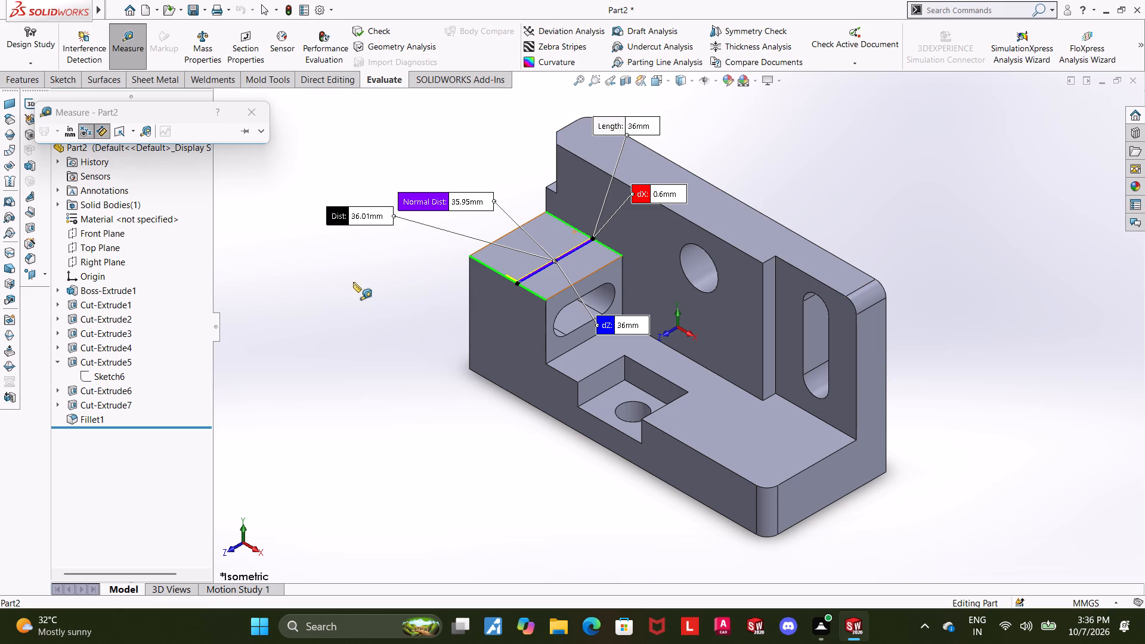
key(Escape)
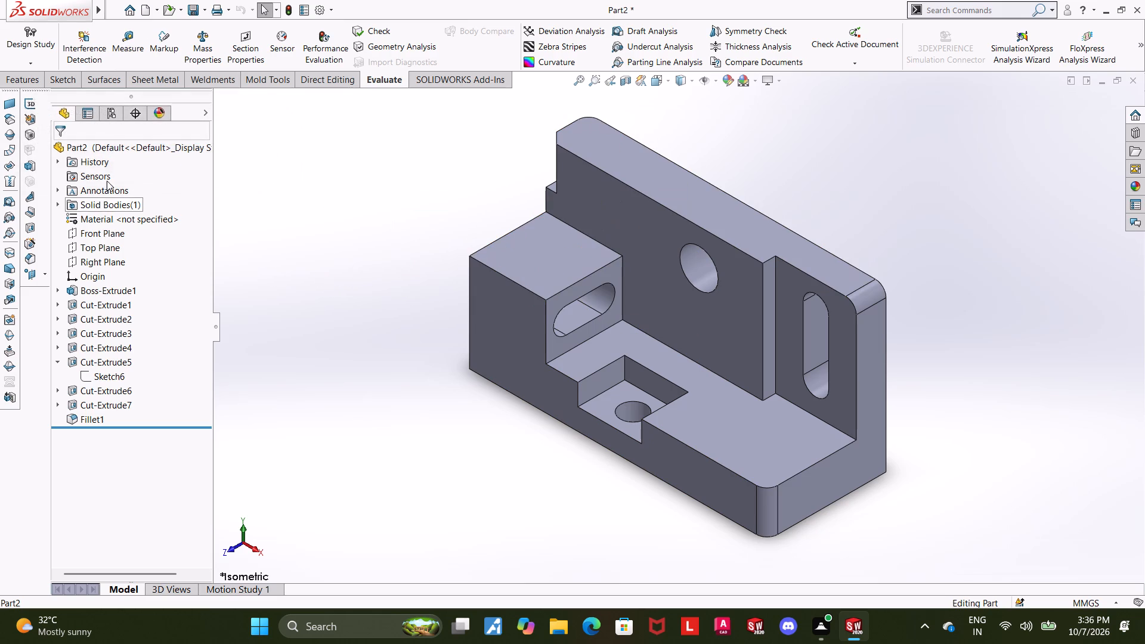
Measure the recess's side top edge and the distance from it to the recess's opposite inner corner.
click(126, 45)
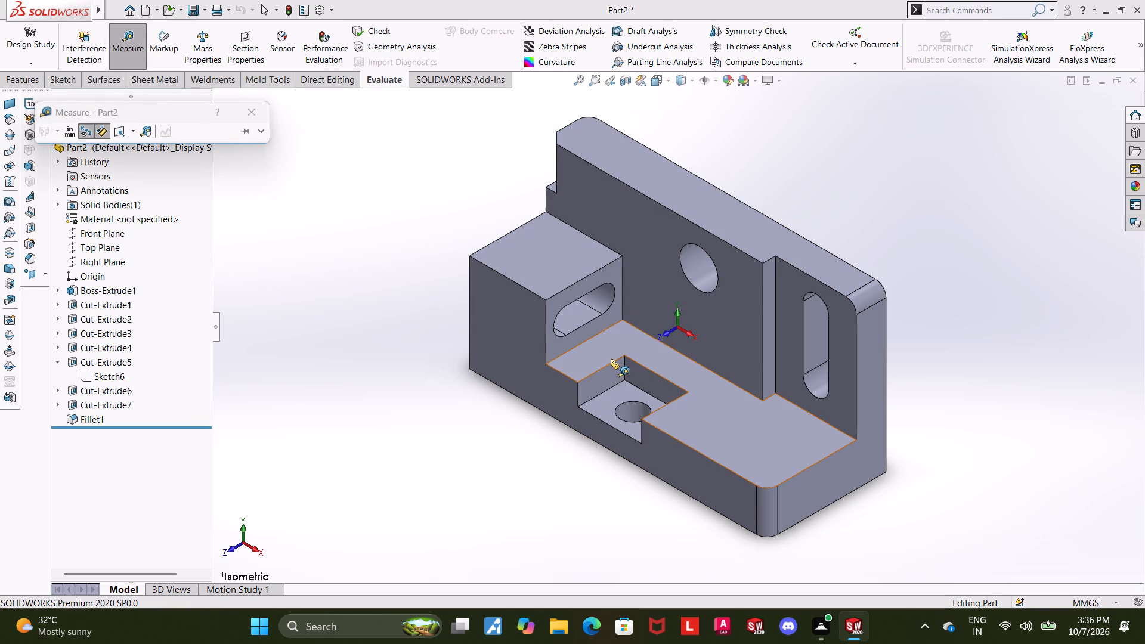
click(612, 360)
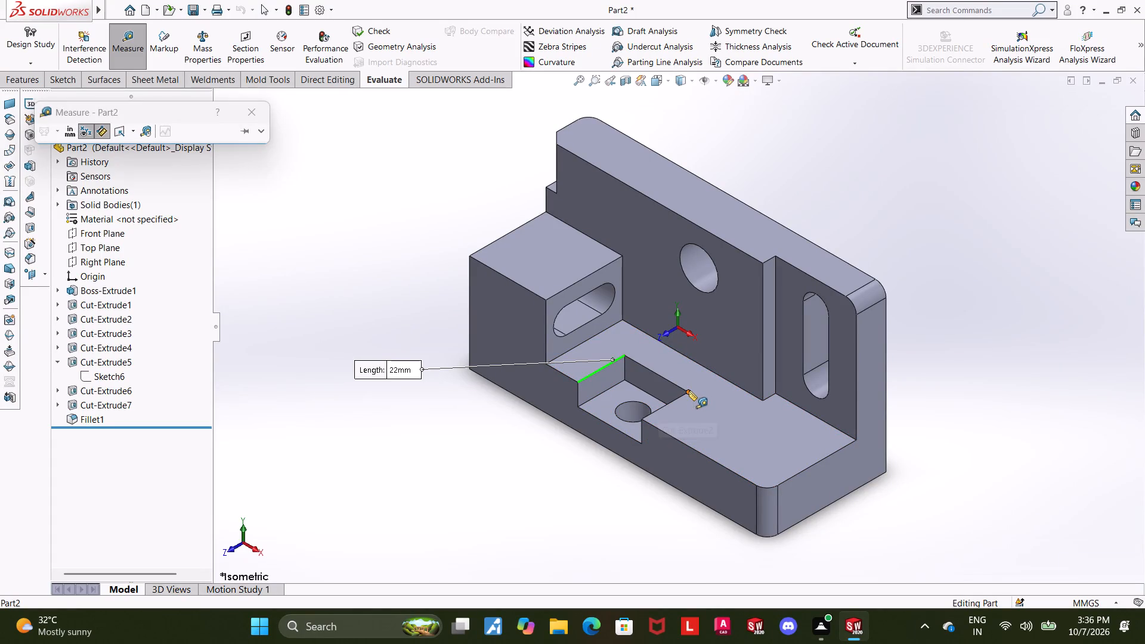
click(689, 391)
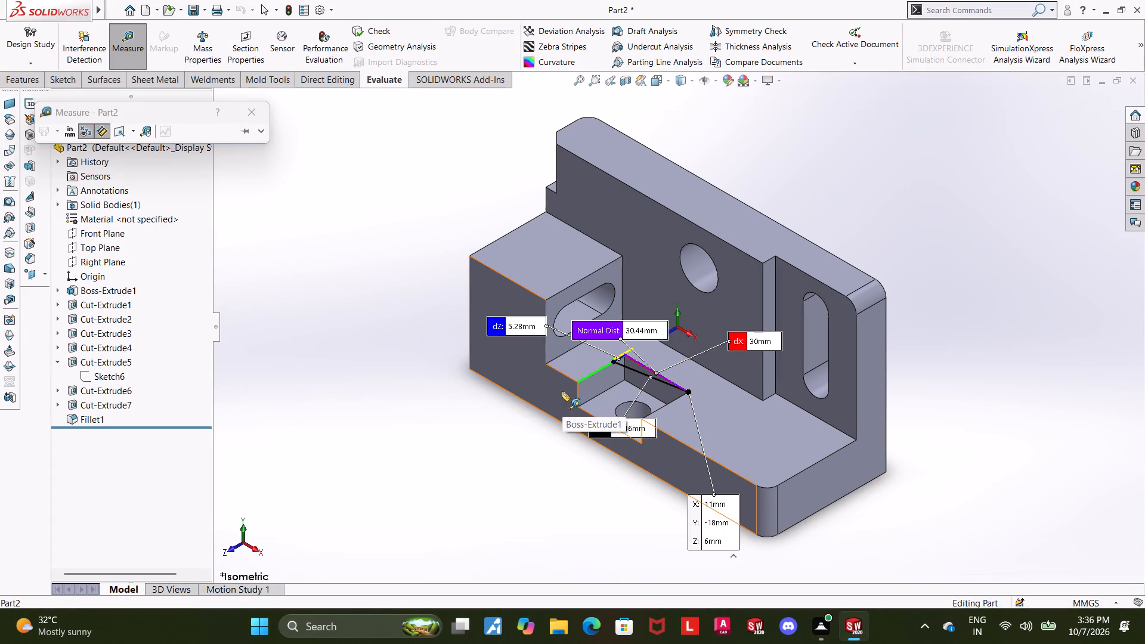
key(Escape)
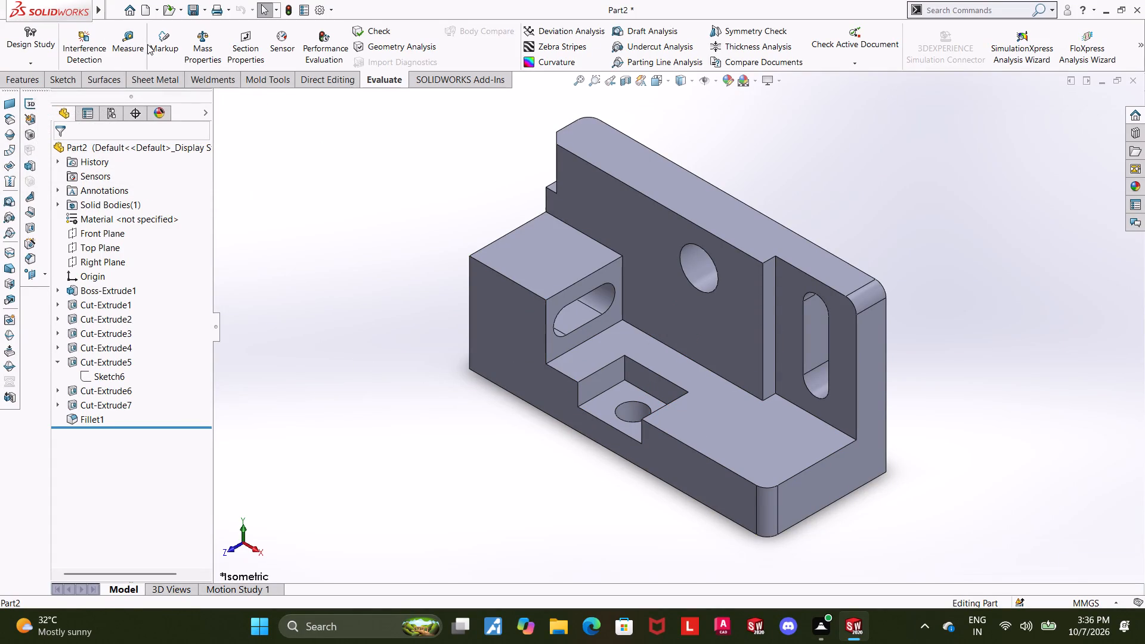
Measure the recess's depth between its floor's front edge and the front top edge of the lower step.
click(140, 38)
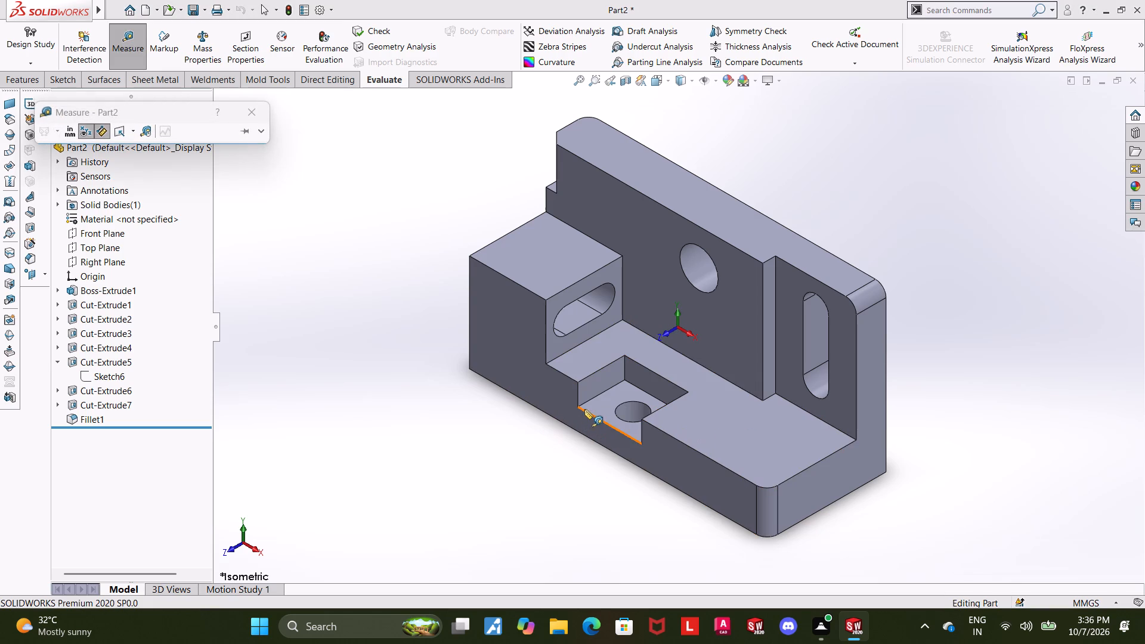
click(584, 408)
click(575, 379)
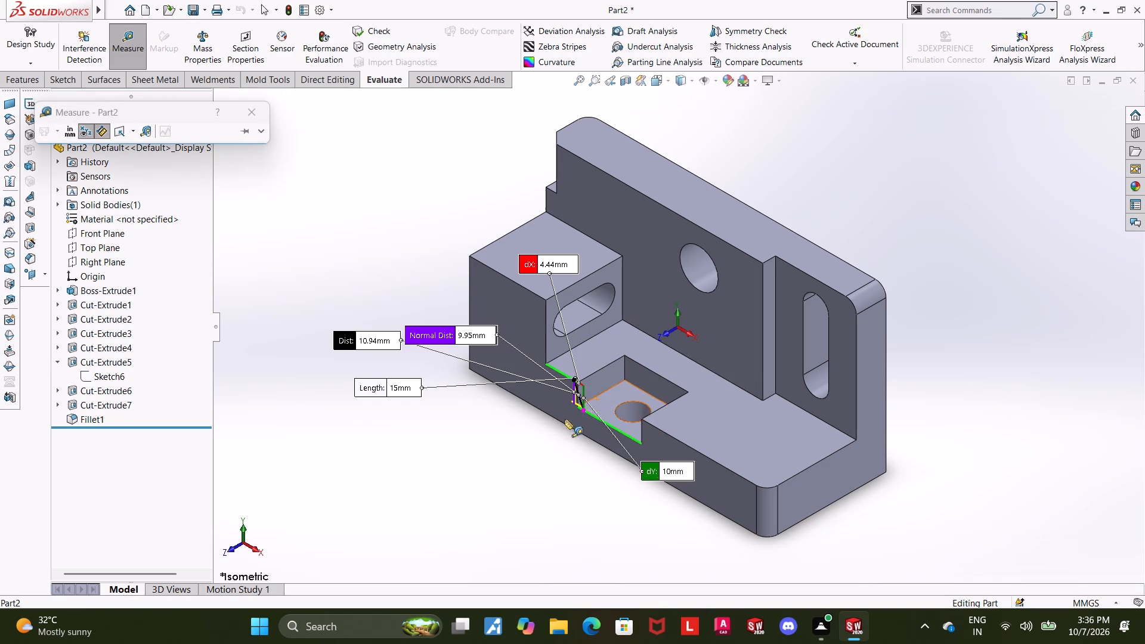
key(Escape)
Measure the raised block's height between its front bottom edge and front top edge.
click(113, 44)
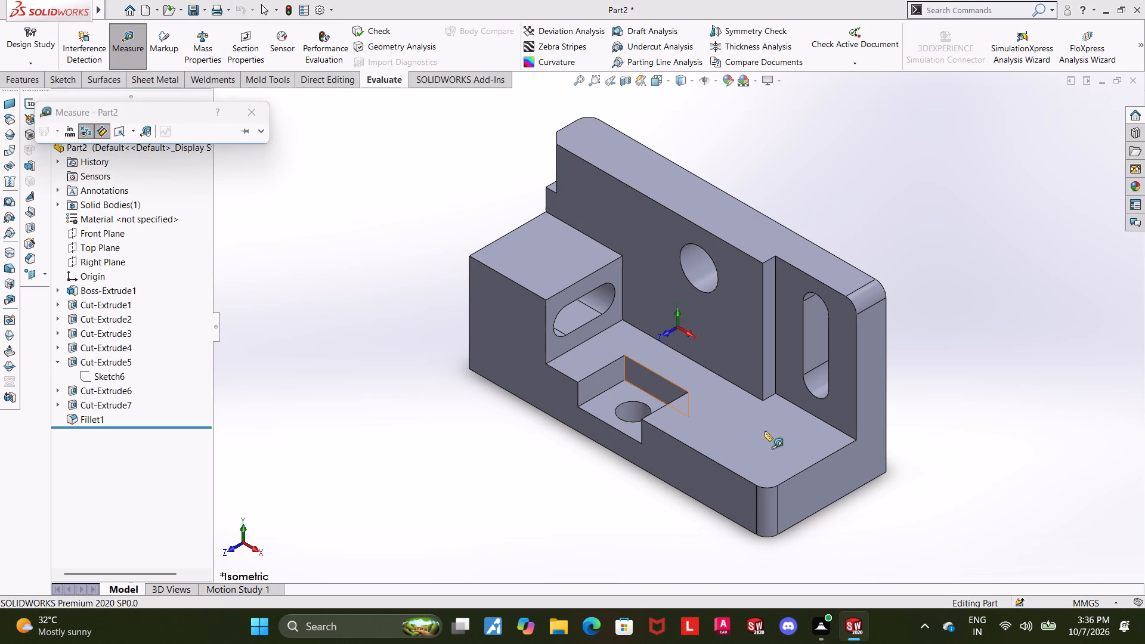
click(494, 382)
click(525, 288)
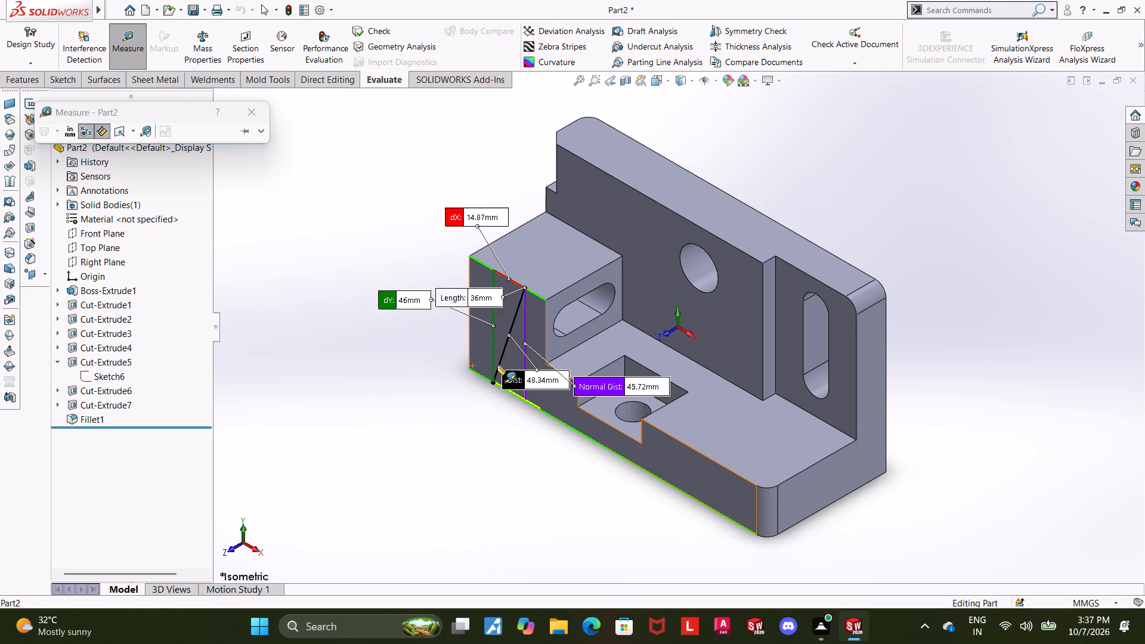
key(Escape)
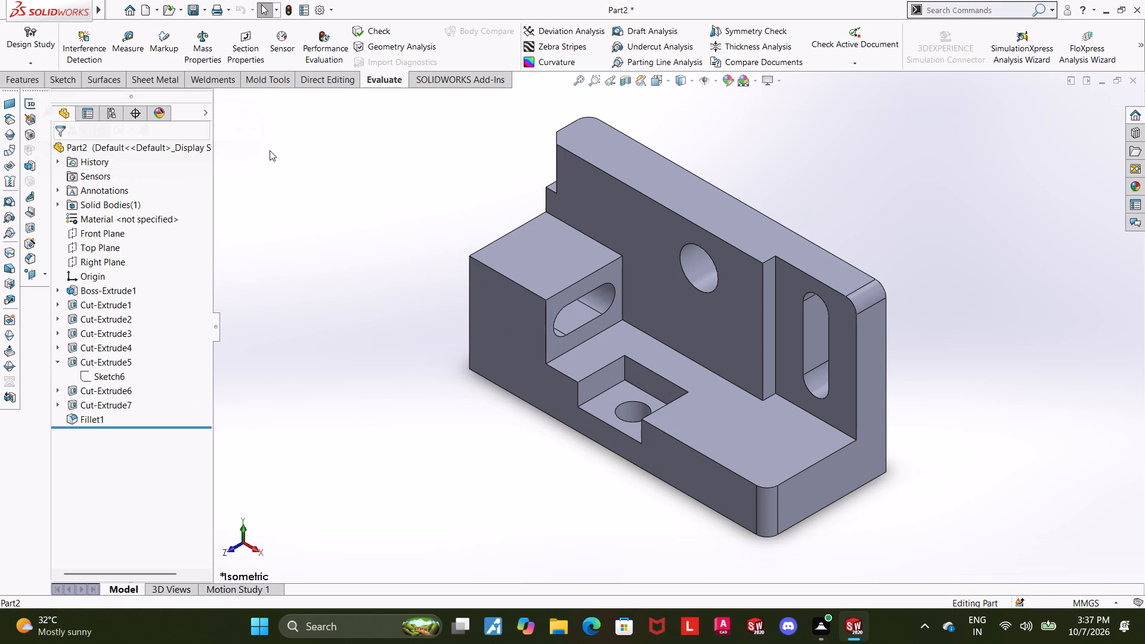
Measure the thickness of the wall's set-back portion beside the vertical slot, between its front and rear top edges.
click(138, 41)
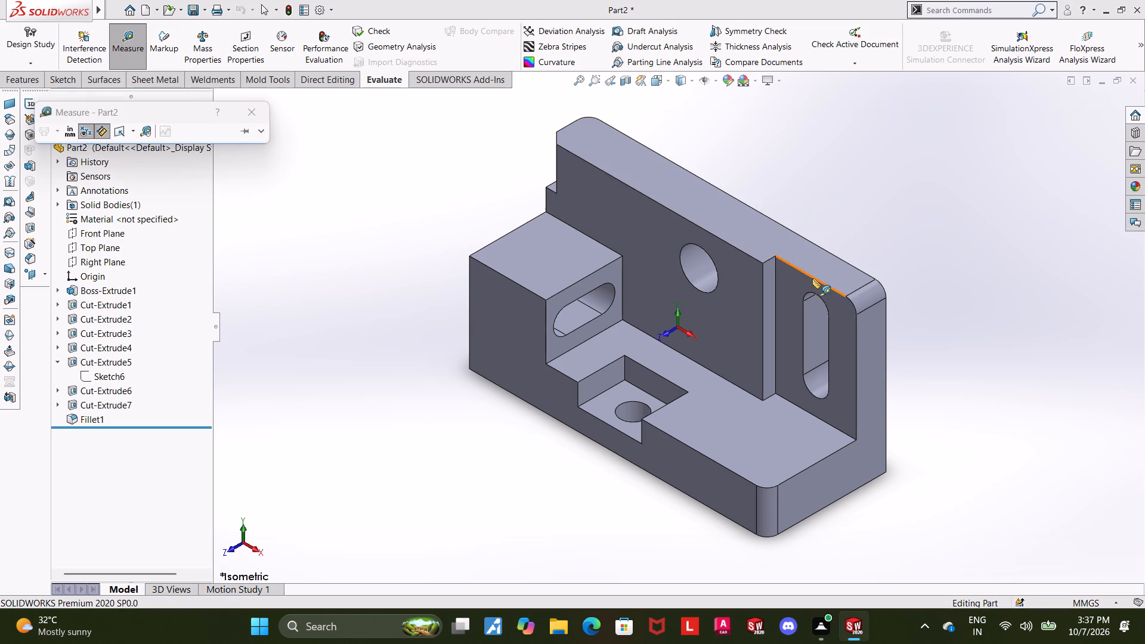
click(812, 278)
click(838, 255)
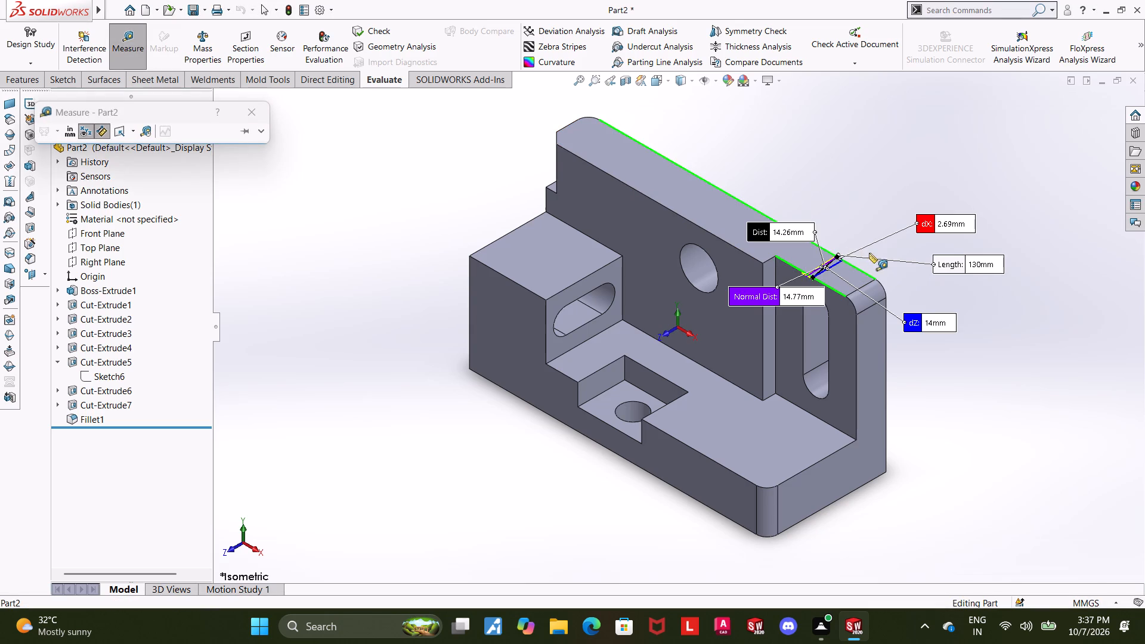
key(Escape)
key(Escape)
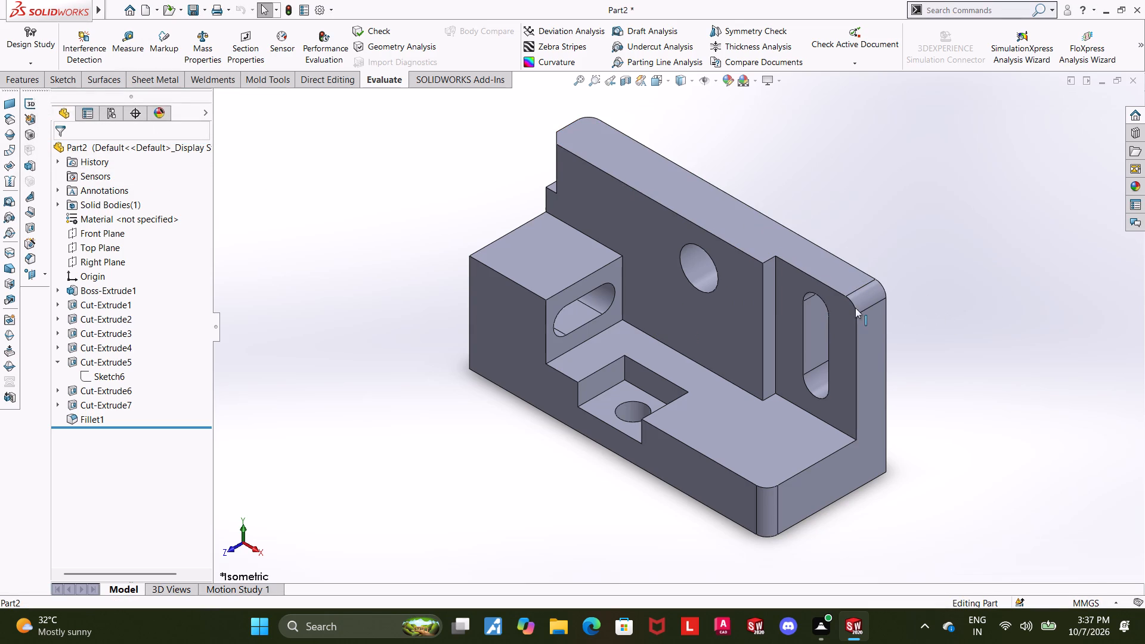
key(Escape)
Apply a cyan colour appearance to the whole part.
right_click(131, 144)
click(158, 131)
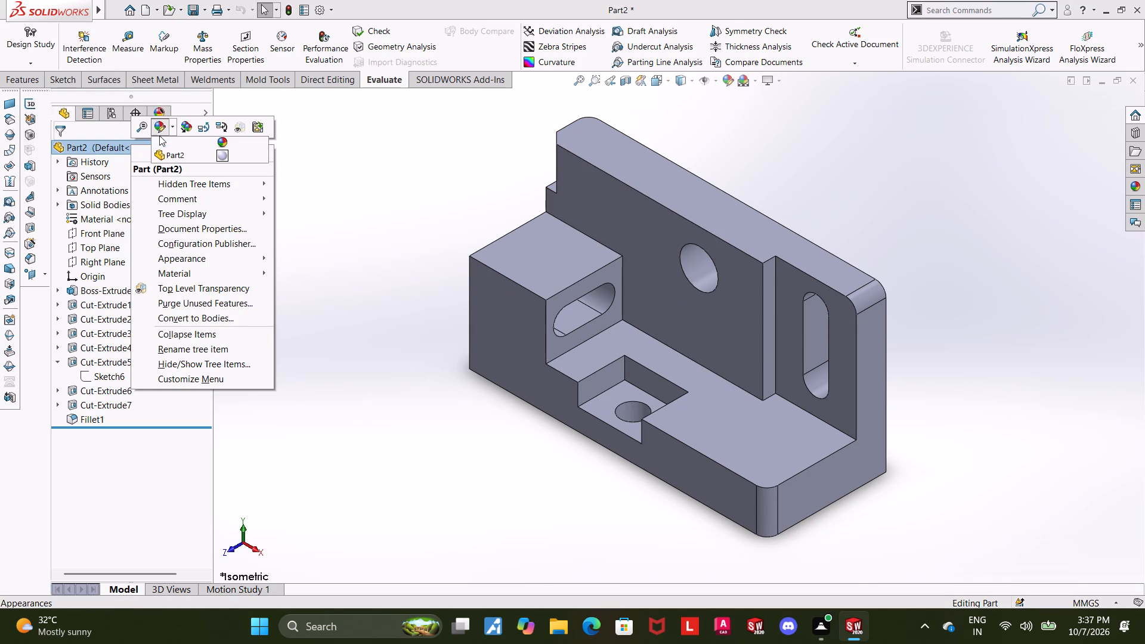
click(228, 154)
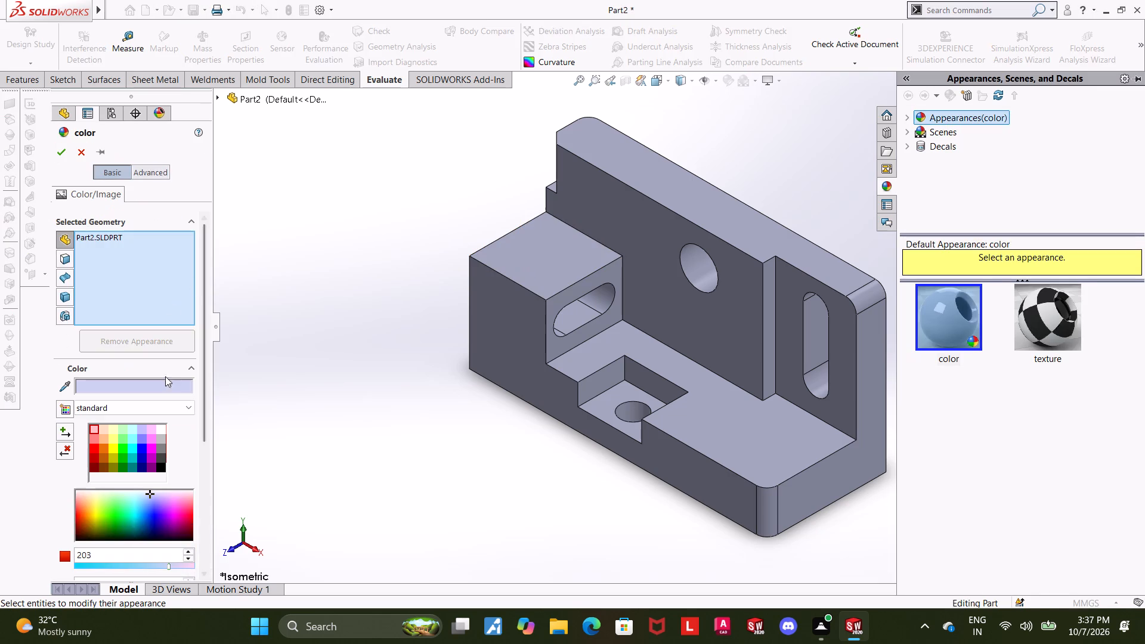
click(135, 447)
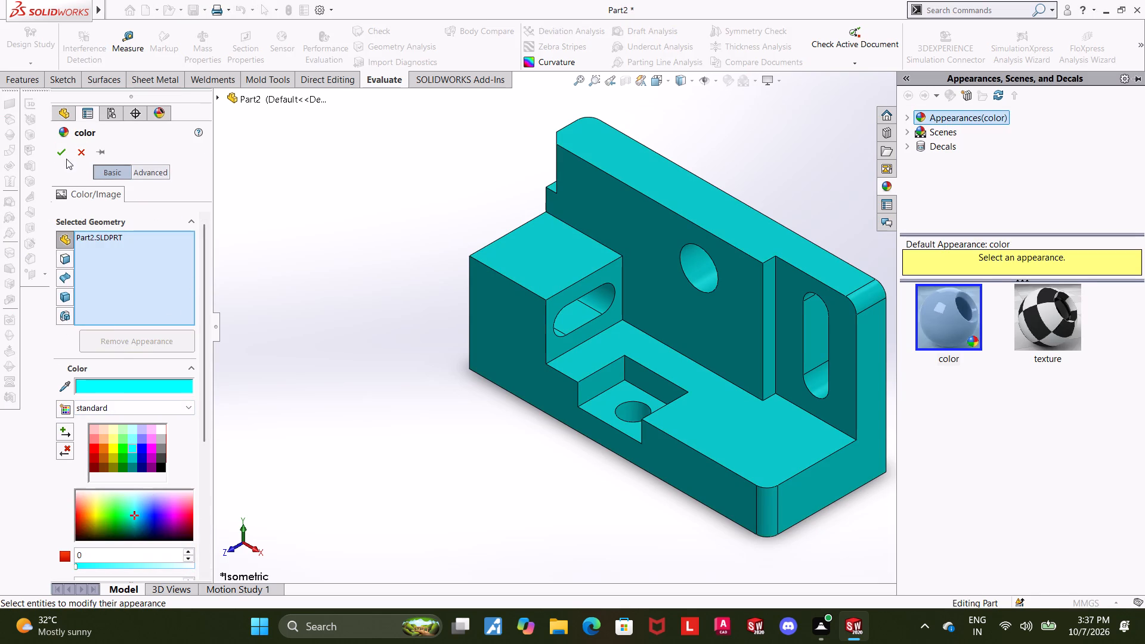
click(64, 159)
click(316, 255)
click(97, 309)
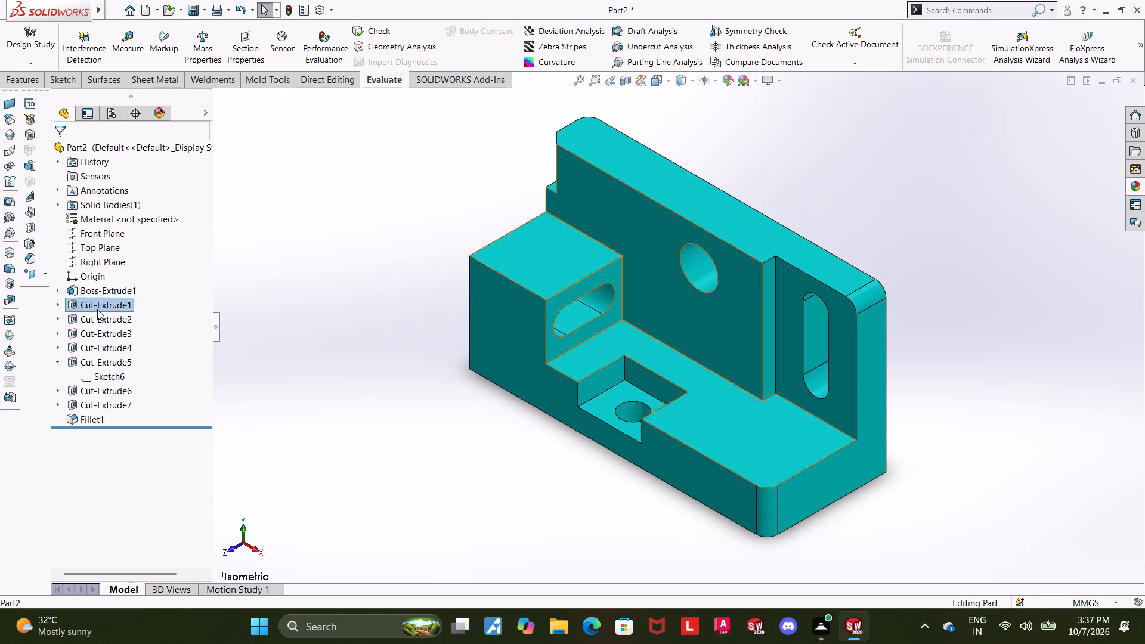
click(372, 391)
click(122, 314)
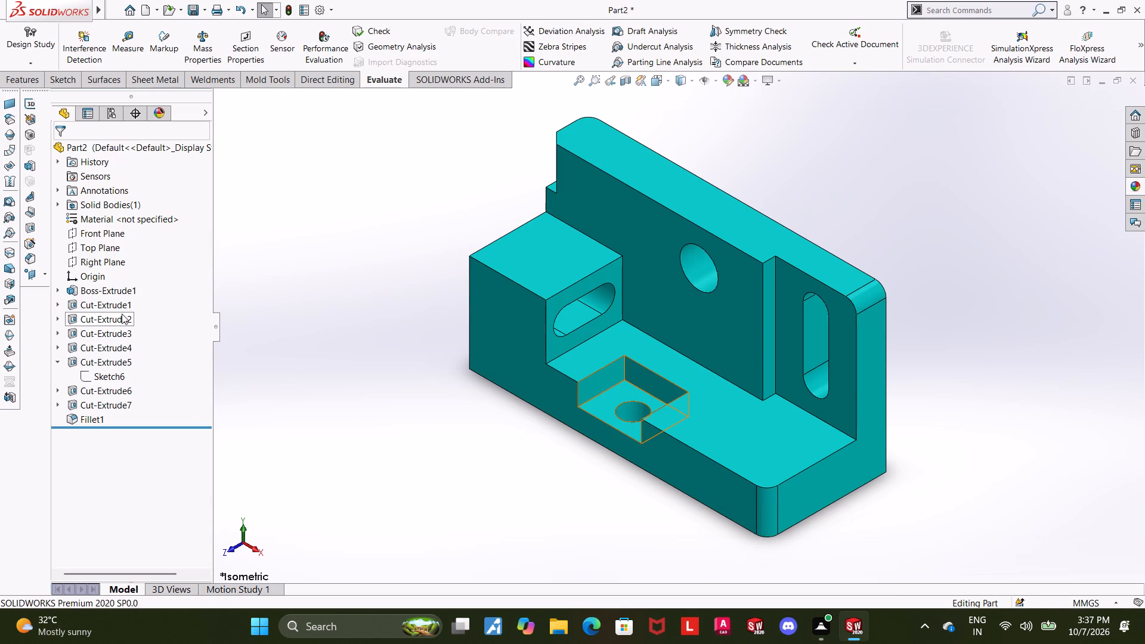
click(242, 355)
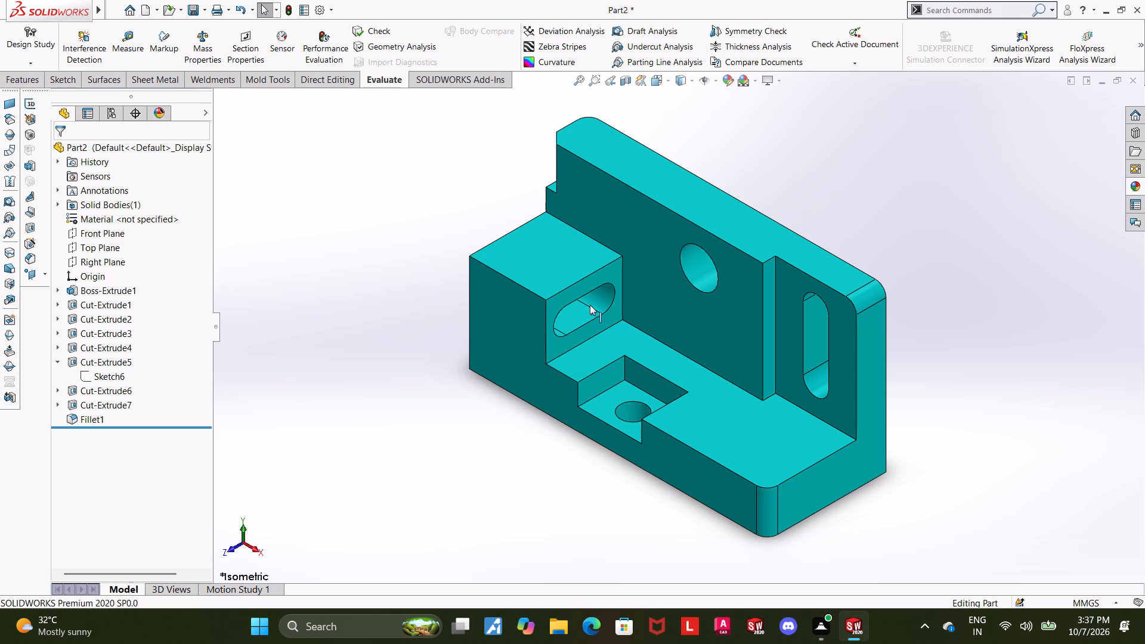
Apply a white colour appearance to the hole, slot and wall corner cuts, Cut-Extrude4 through Cut-Extrude7.
click(63, 361)
click(100, 373)
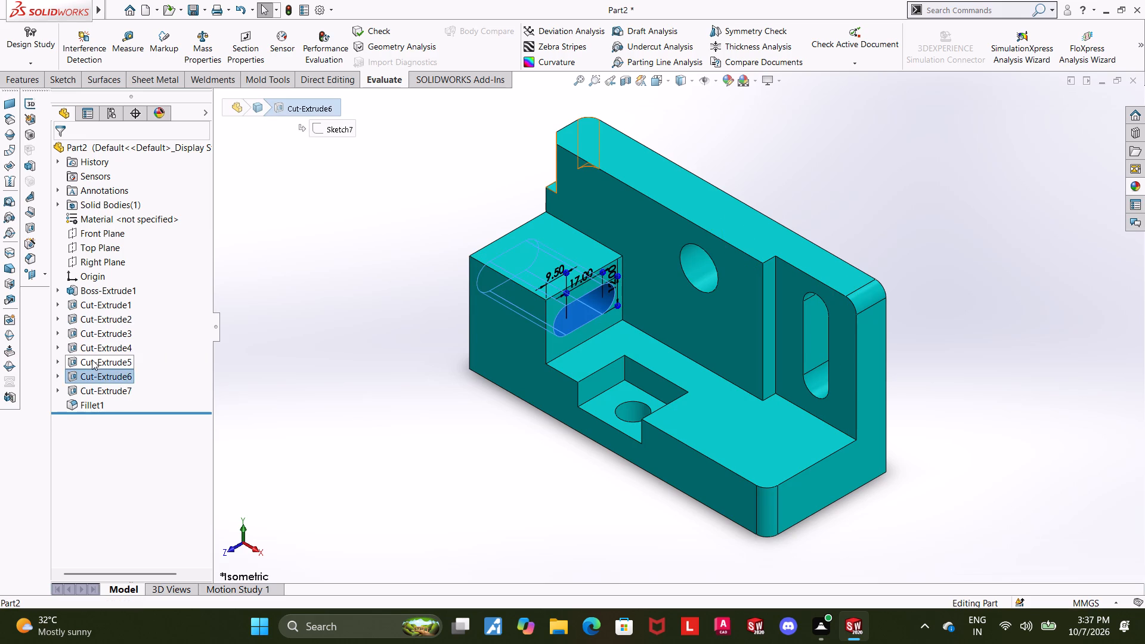
ctrl+click(92, 360)
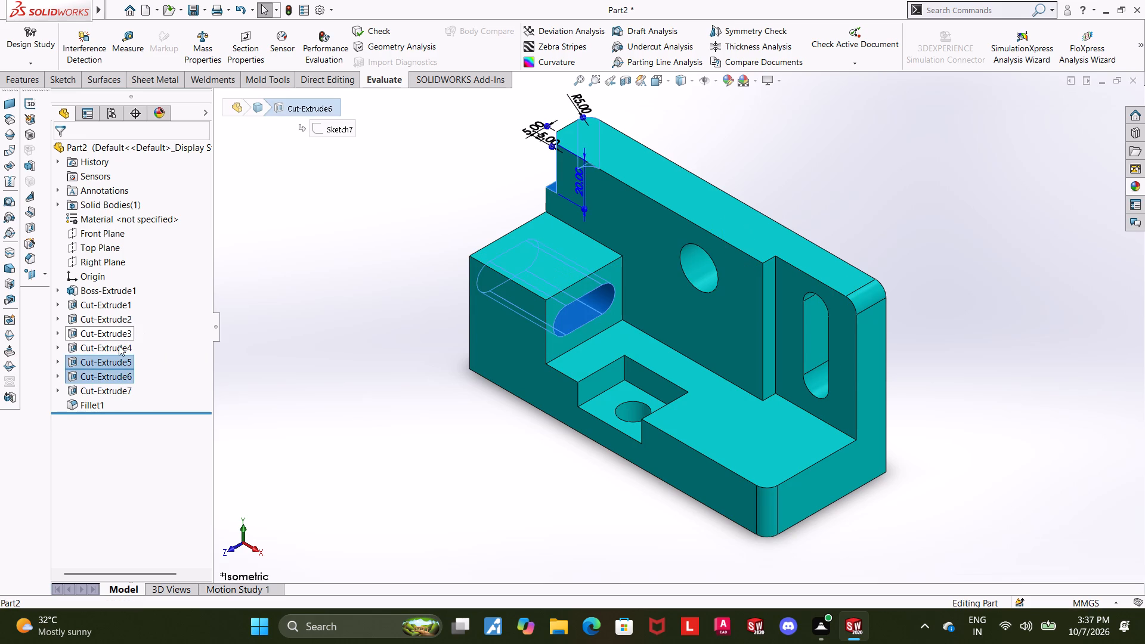
ctrl+click(119, 345)
ctrl+click(103, 394)
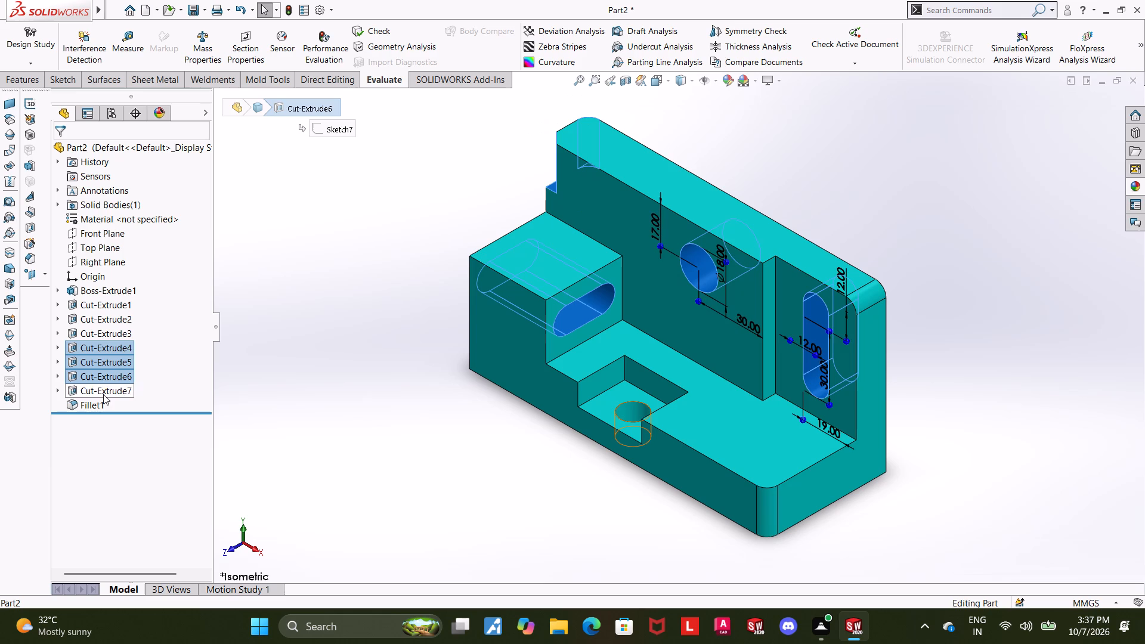
right_click(88, 359)
click(132, 345)
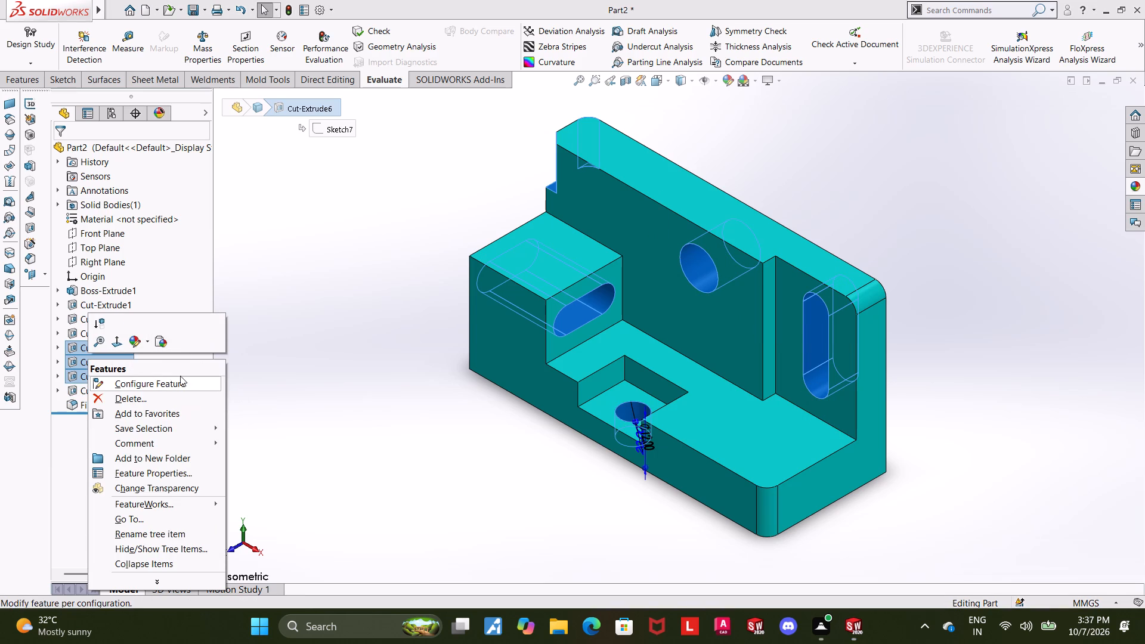
click(134, 344)
click(158, 368)
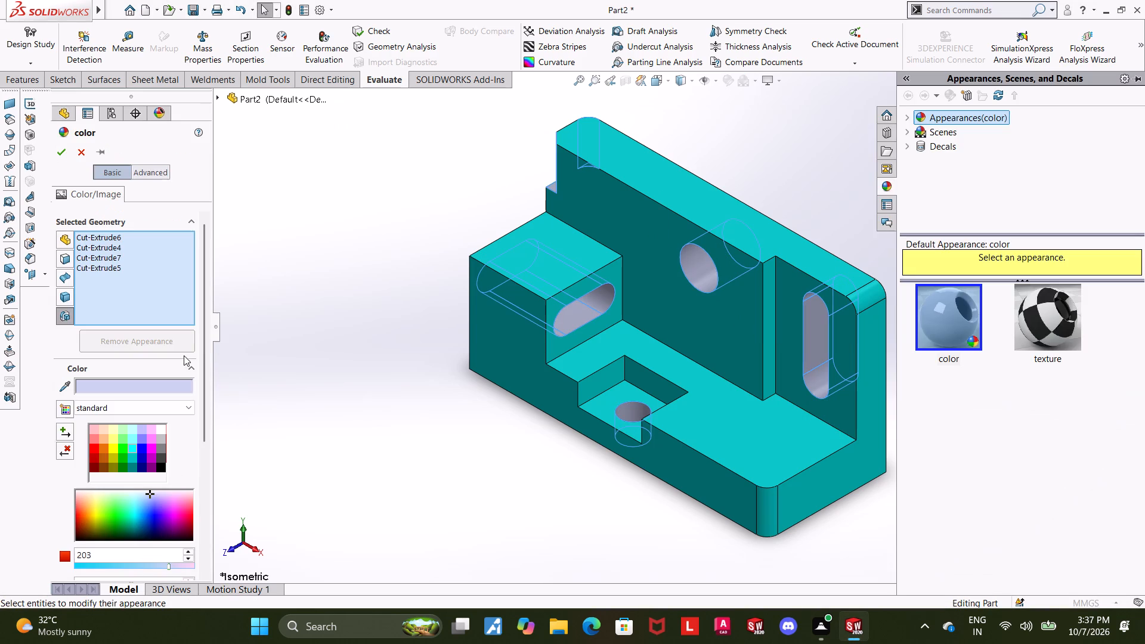
click(160, 429)
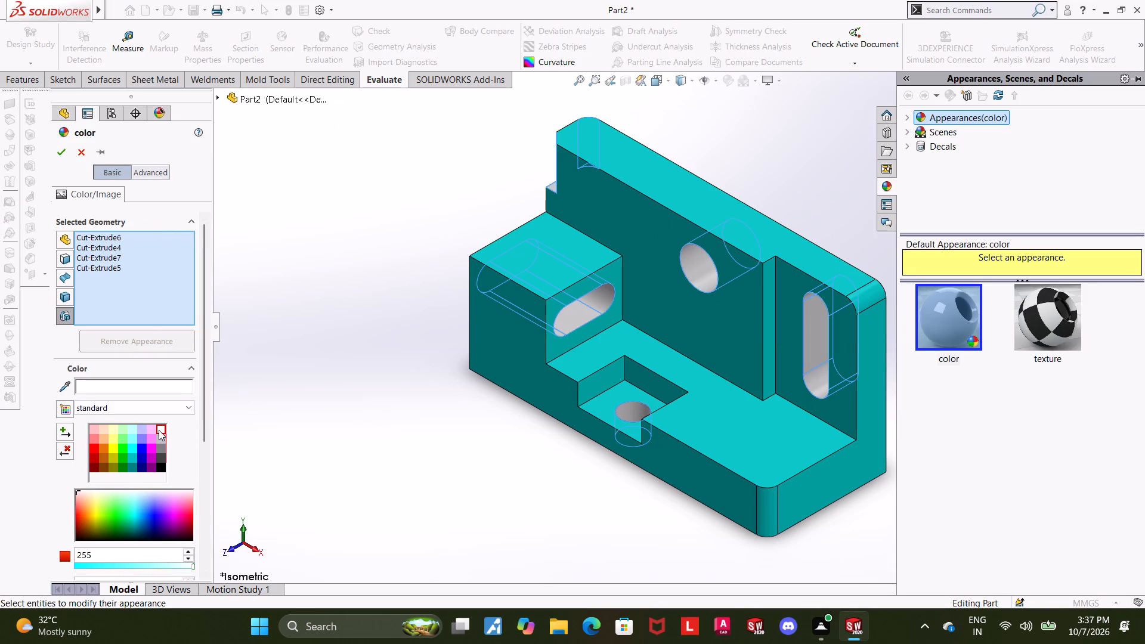
click(55, 151)
click(361, 384)
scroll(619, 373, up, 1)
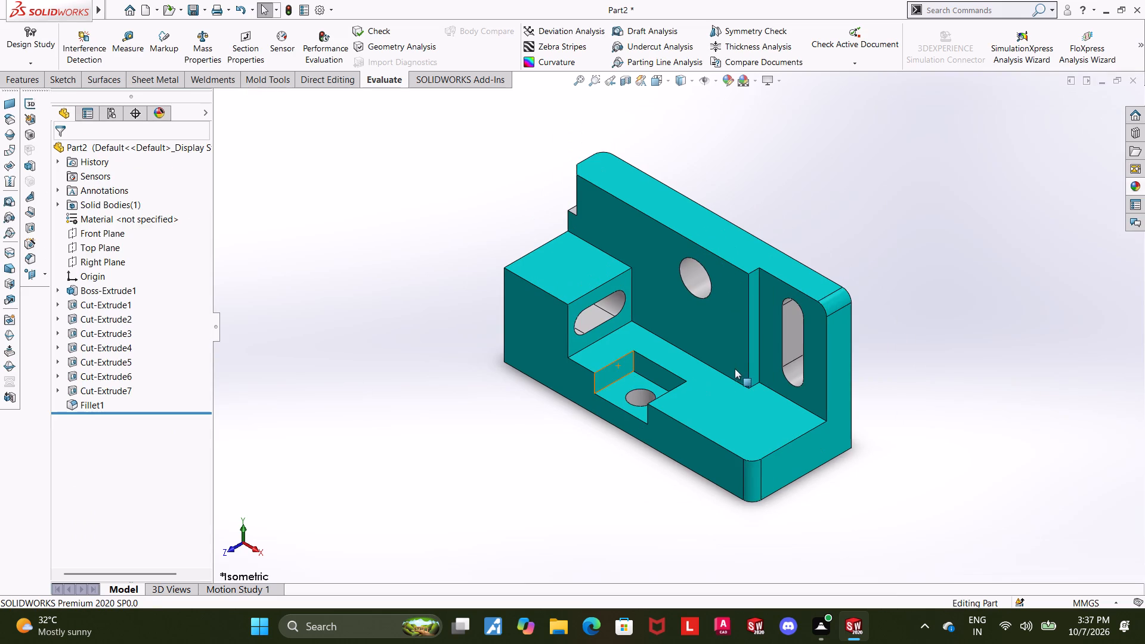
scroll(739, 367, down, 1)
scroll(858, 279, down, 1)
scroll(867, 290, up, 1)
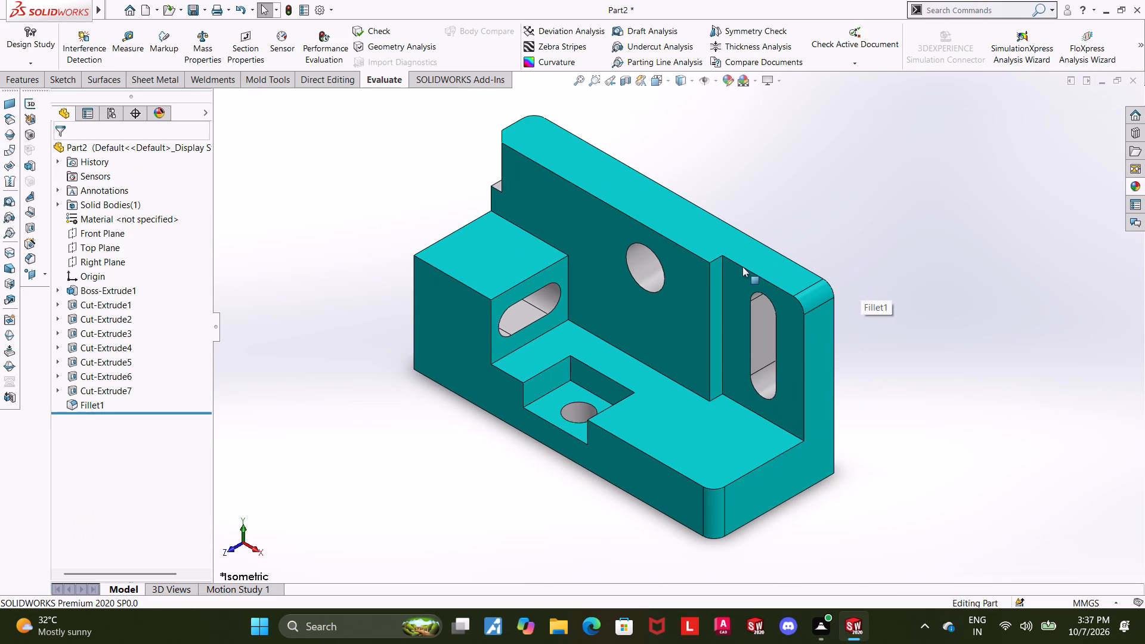
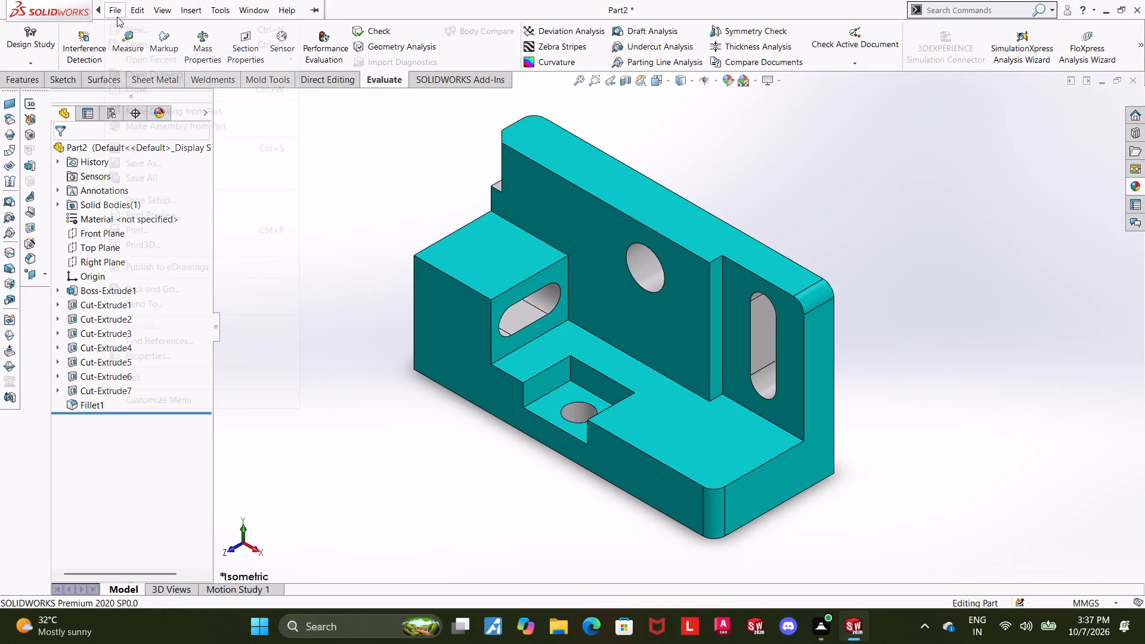
Save the part in the Downloads folder as a SOLIDWORKS Part file named multi feature stepped mounting base.
click(146, 163)
text(multi feature stepped mounting base)
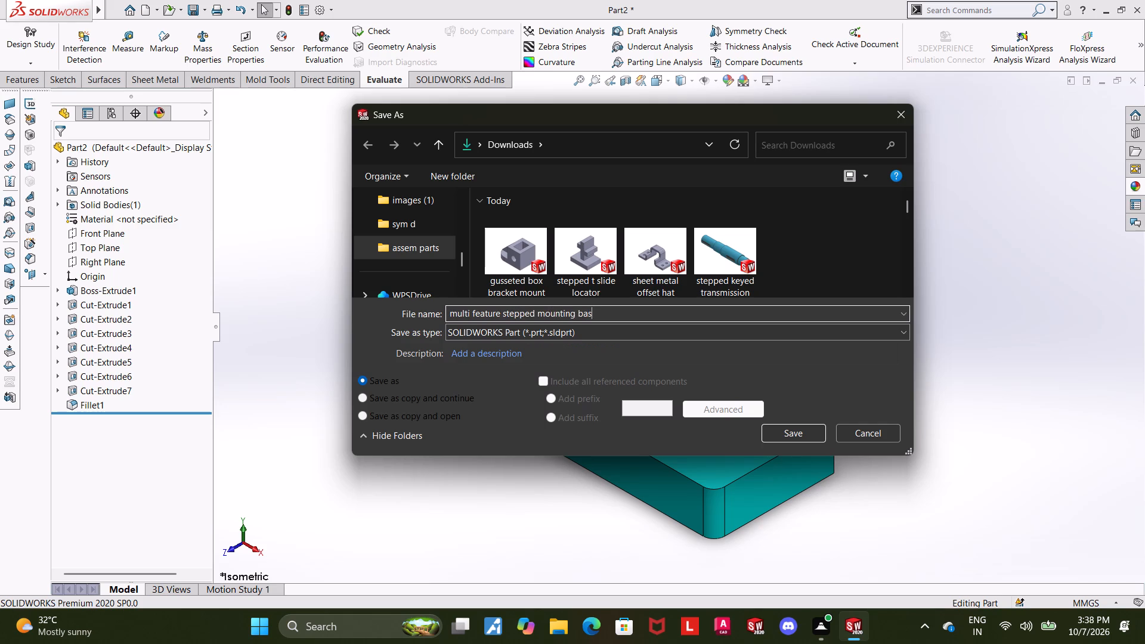
key(space)
click(813, 431)
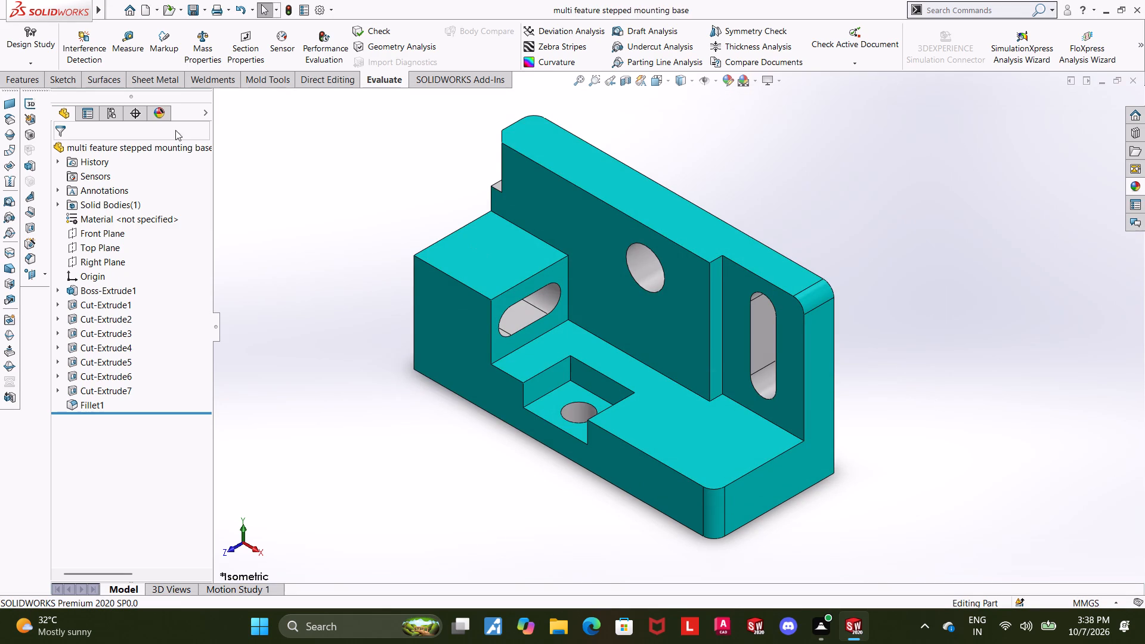
Save a copy of the part as an Adobe PDF in Downloads under the same name, multi feature stepped mounting base.
click(145, 163)
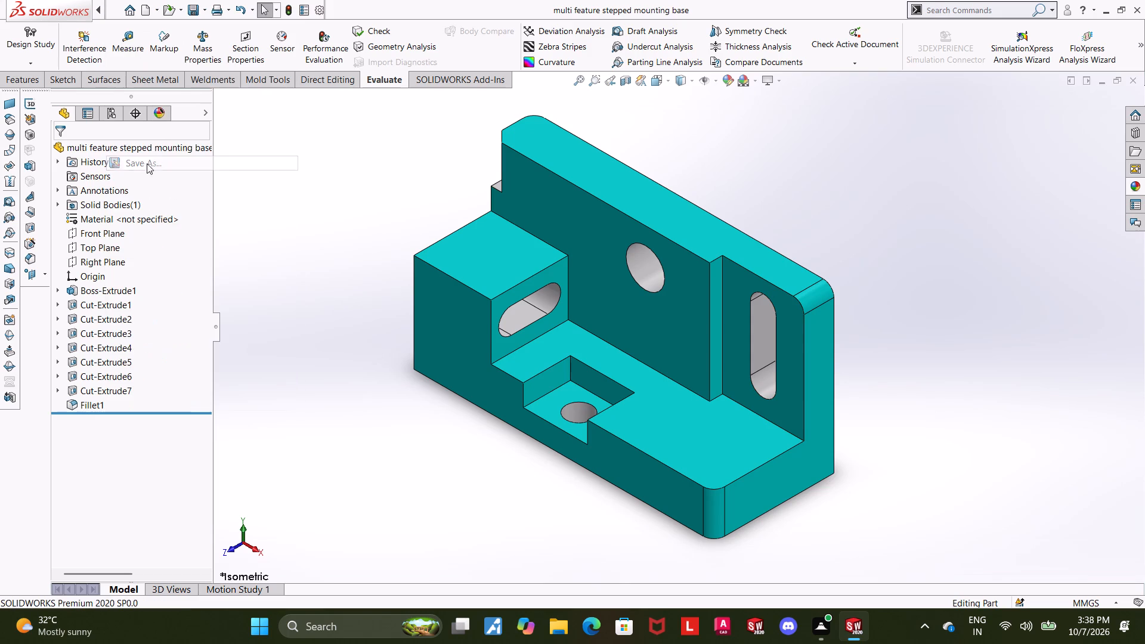
click(478, 336)
click(578, 89)
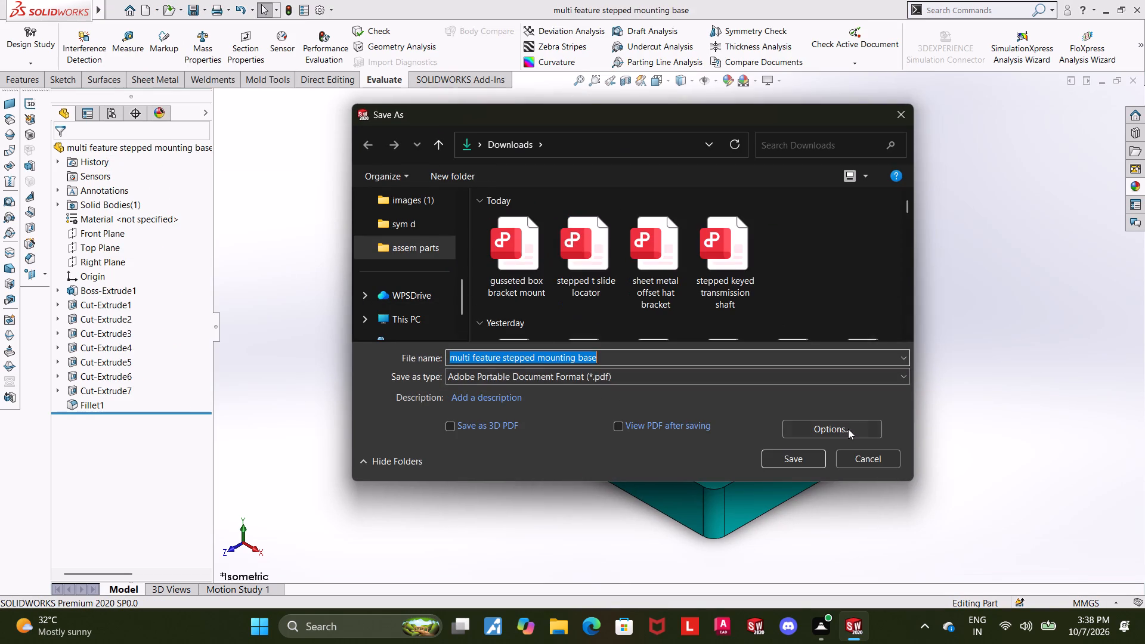
click(806, 455)
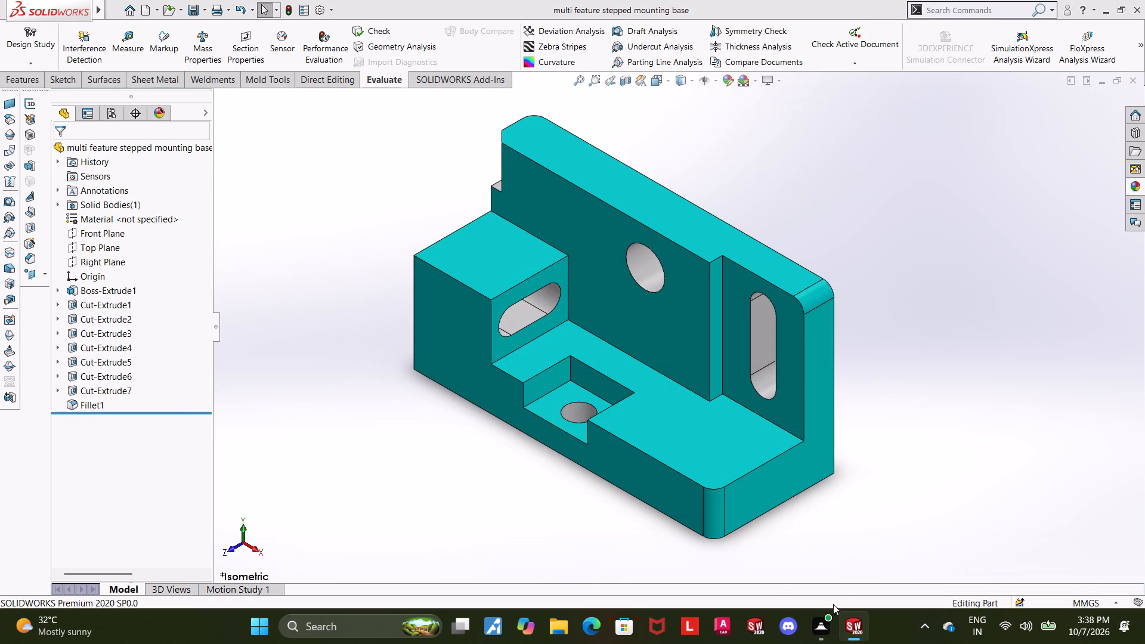